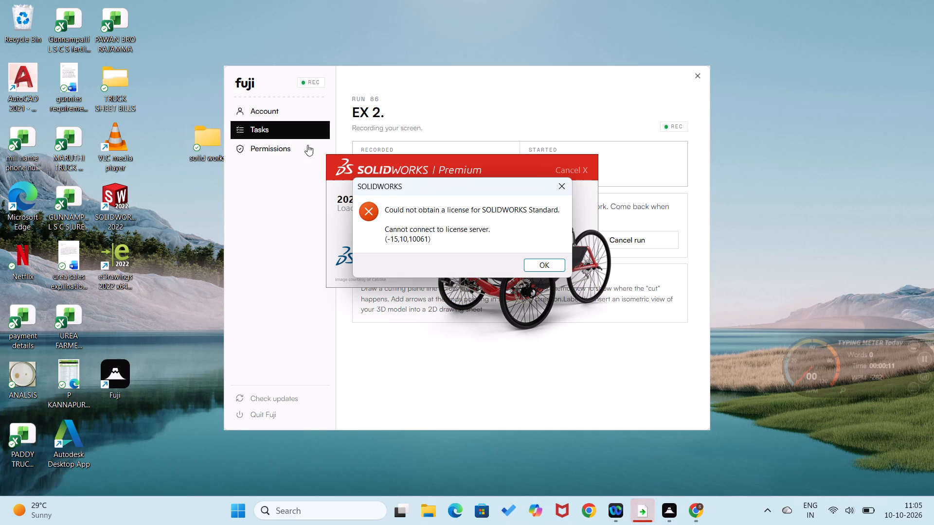
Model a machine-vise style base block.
Dismiss the SOLIDWORKS license error dialog shown during startup.
click(548, 261)
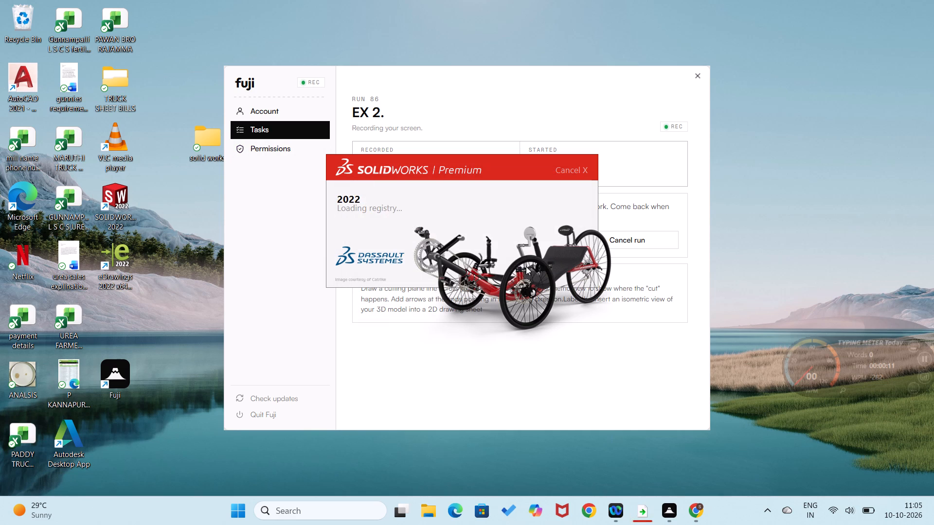
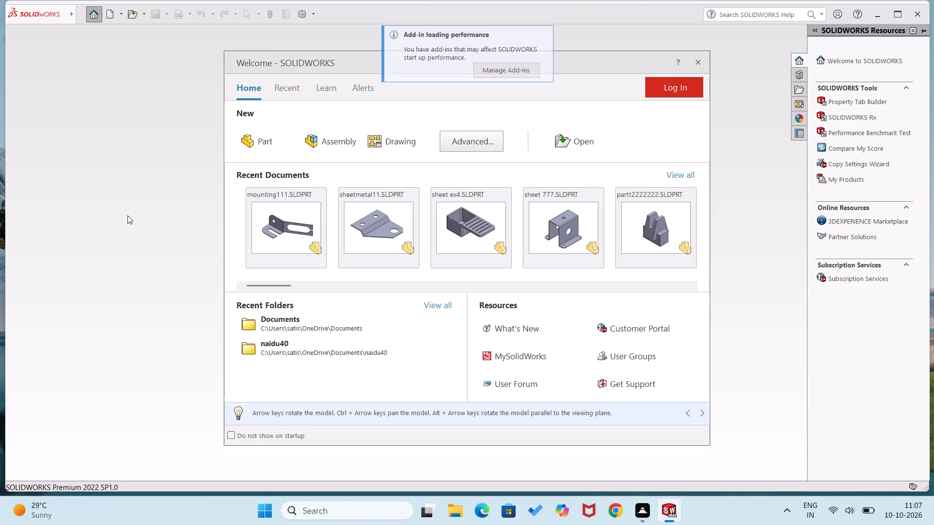
Create a new part and open a sketch on the Front Plane.
click(252, 148)
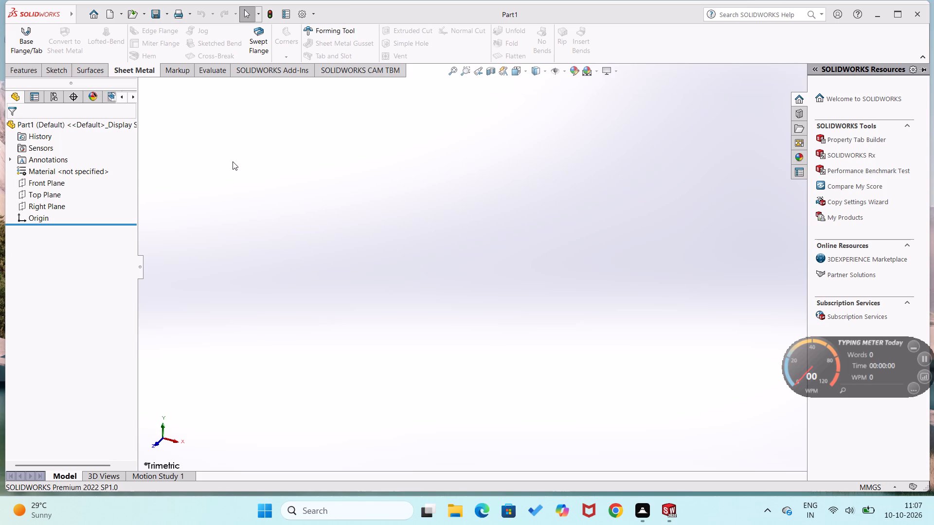
right_click(59, 182)
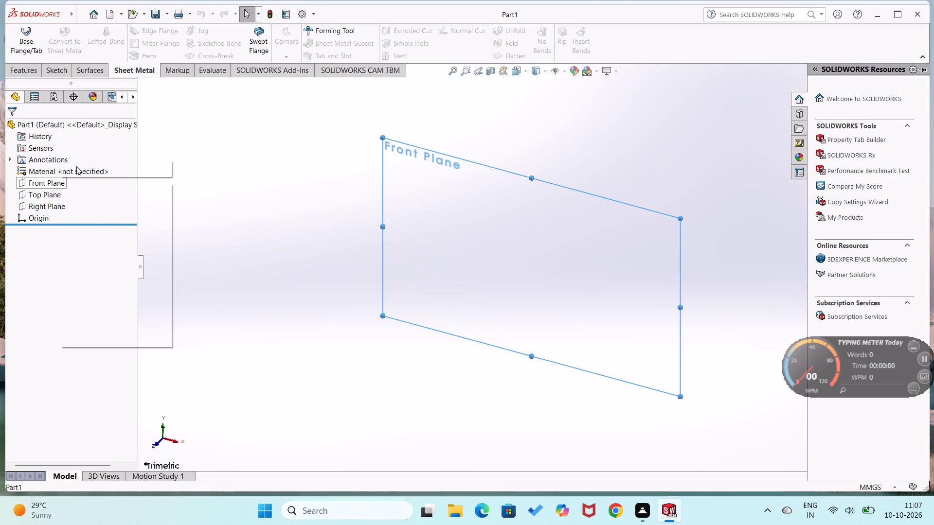
click(67, 168)
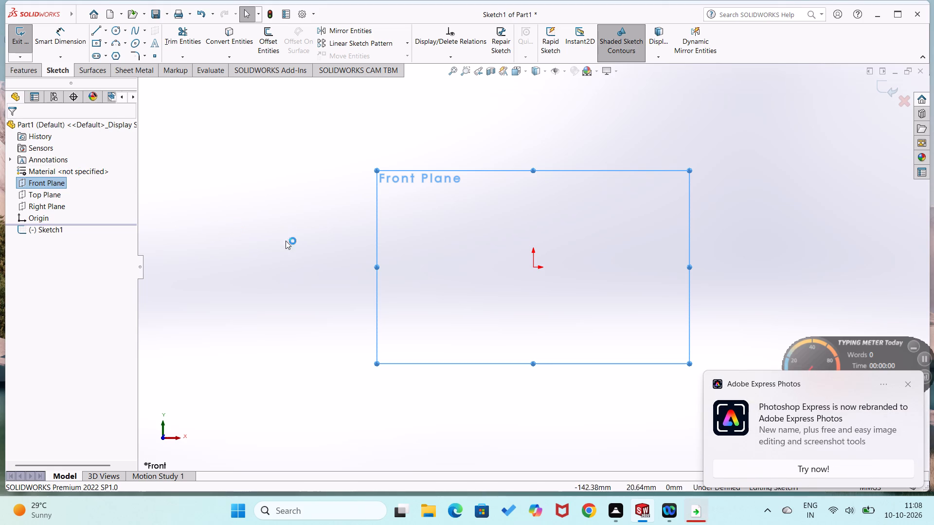
Draw a corner rectangle with its first corner at the origin, extending in the positive X and Y directions.
right_drag(324, 242, 311, 365)
click(534, 269)
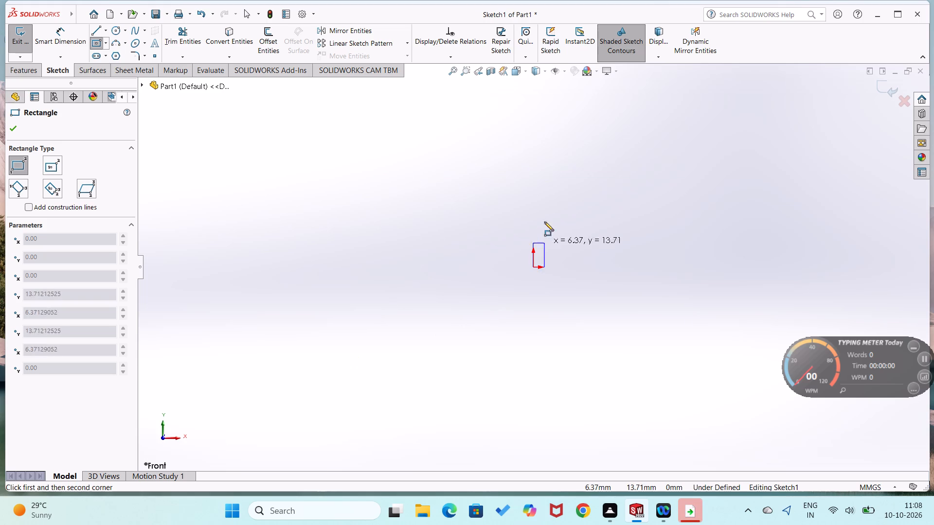
scroll(600, 100, up, 4)
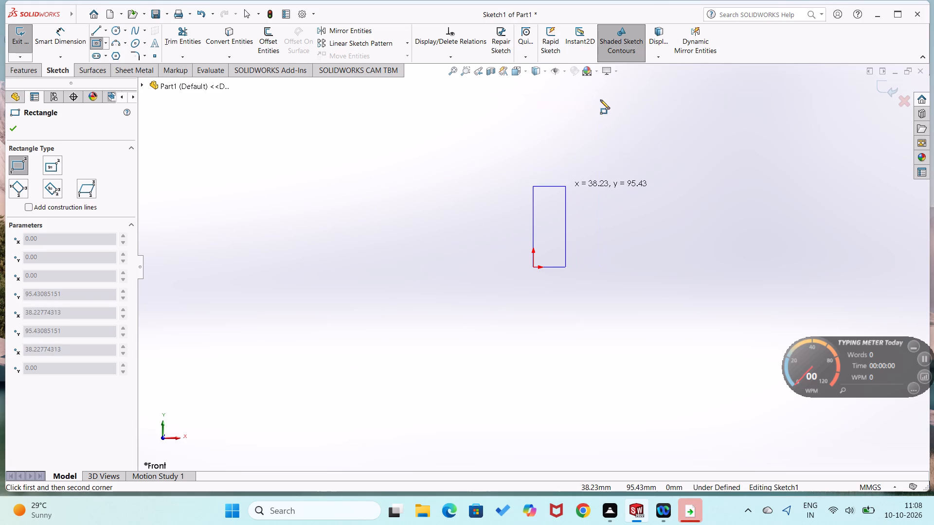
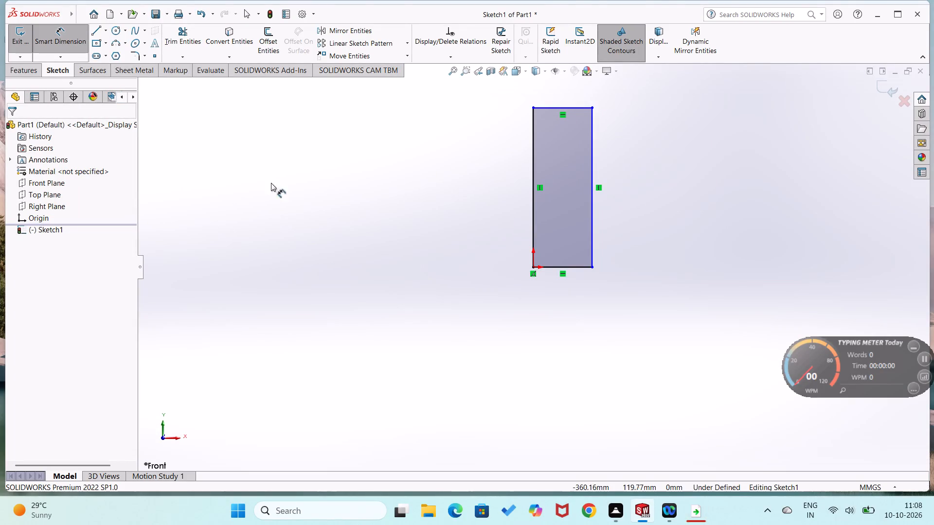
Dimension the rectangle 15 mm wide along its bottom edge and 40 mm high along its vertical edge at the origin.
click(580, 268)
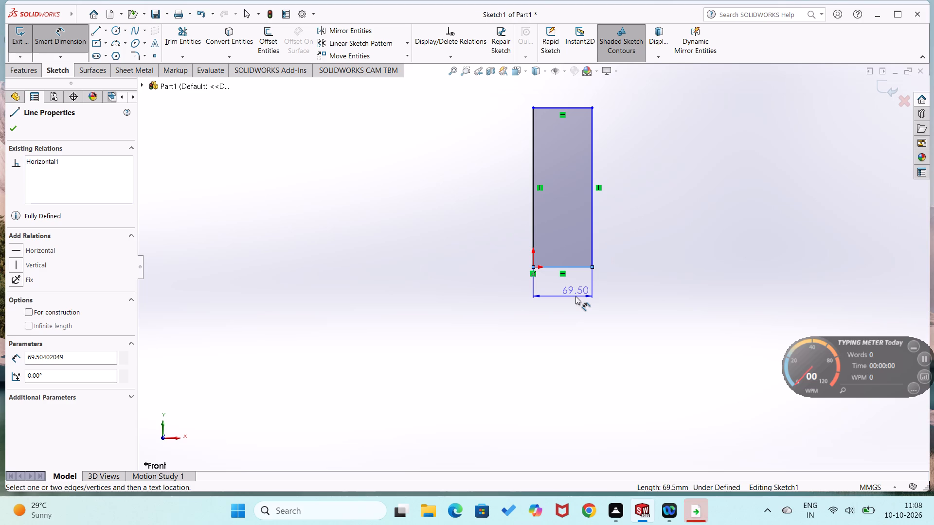
click(575, 296)
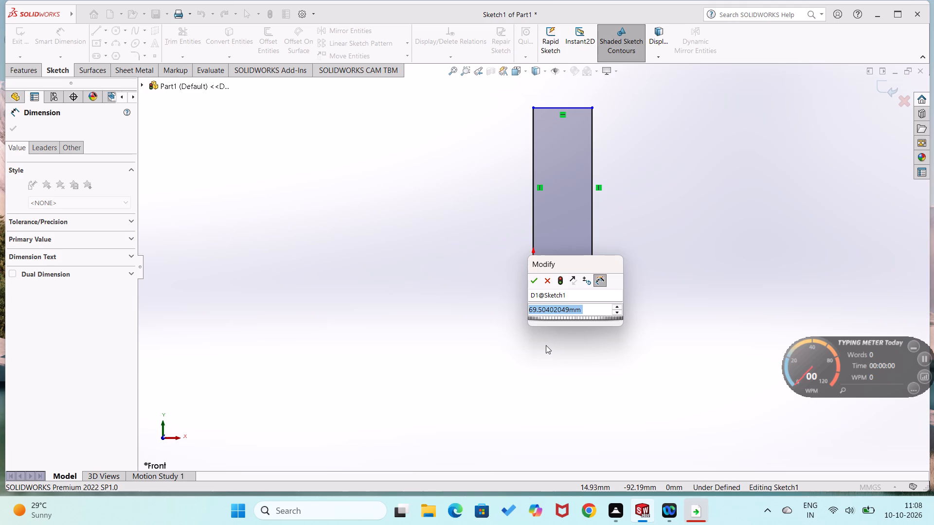
key(1)
key(5)
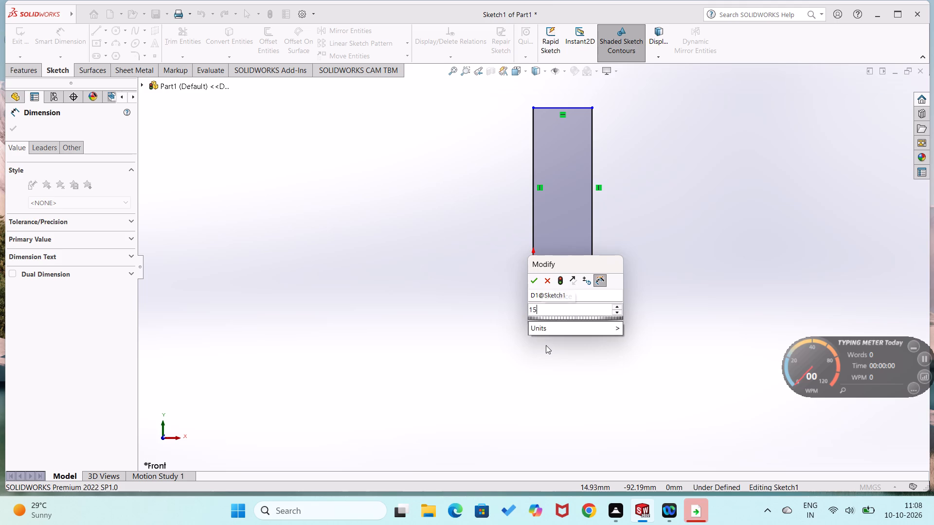
key(Return)
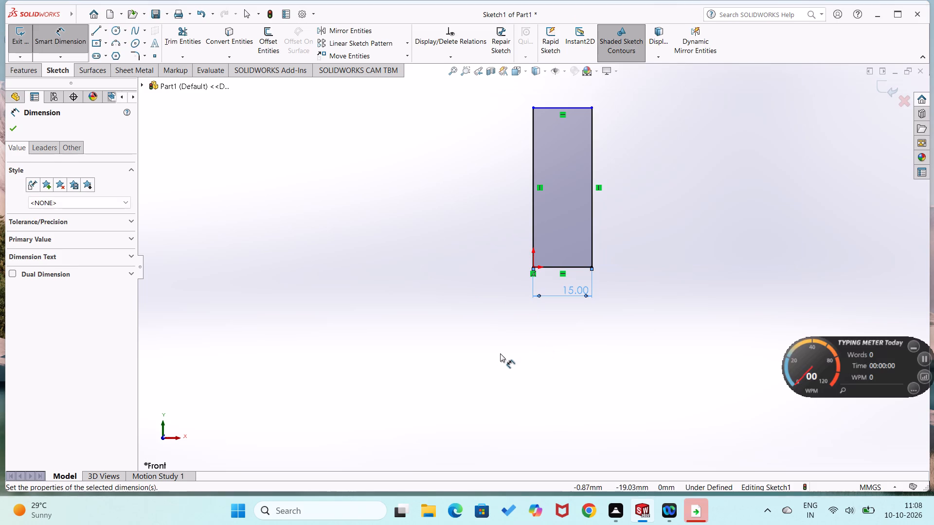
click(492, 353)
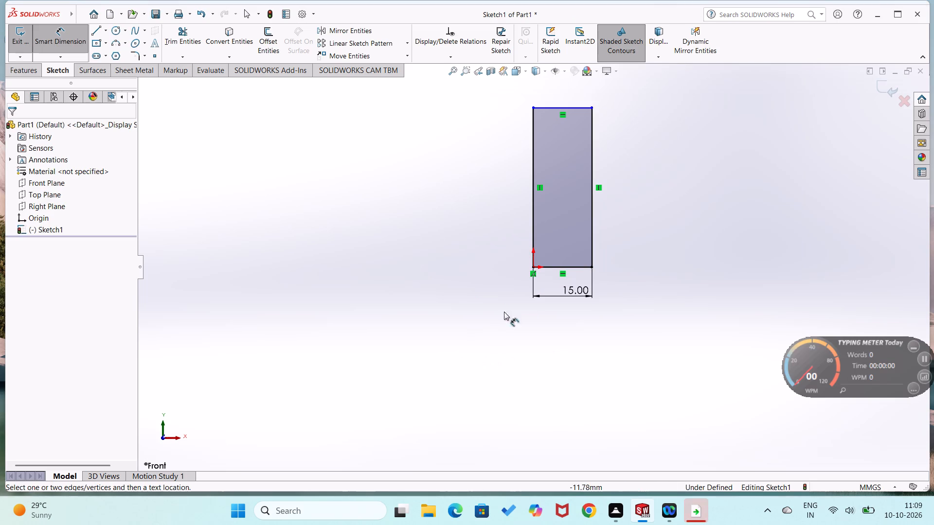
click(535, 219)
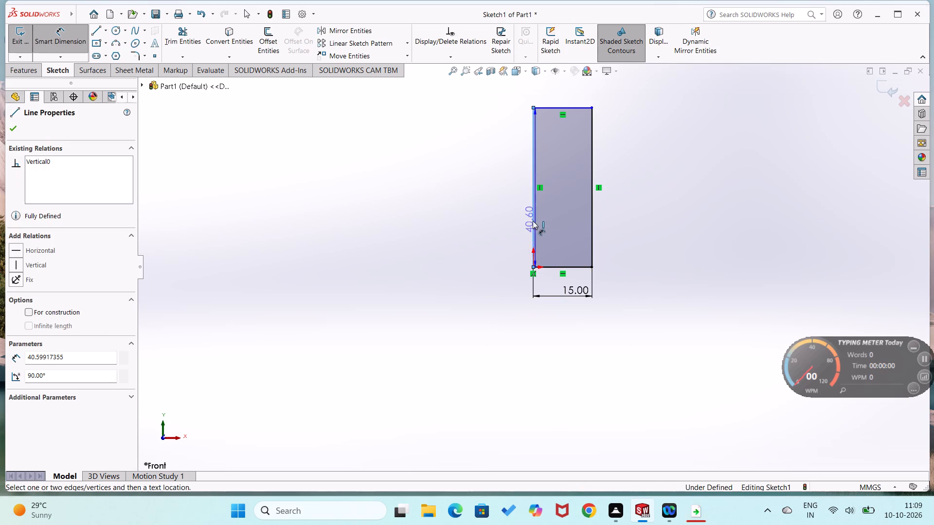
click(489, 224)
text(40)
key(Return)
click(199, 157)
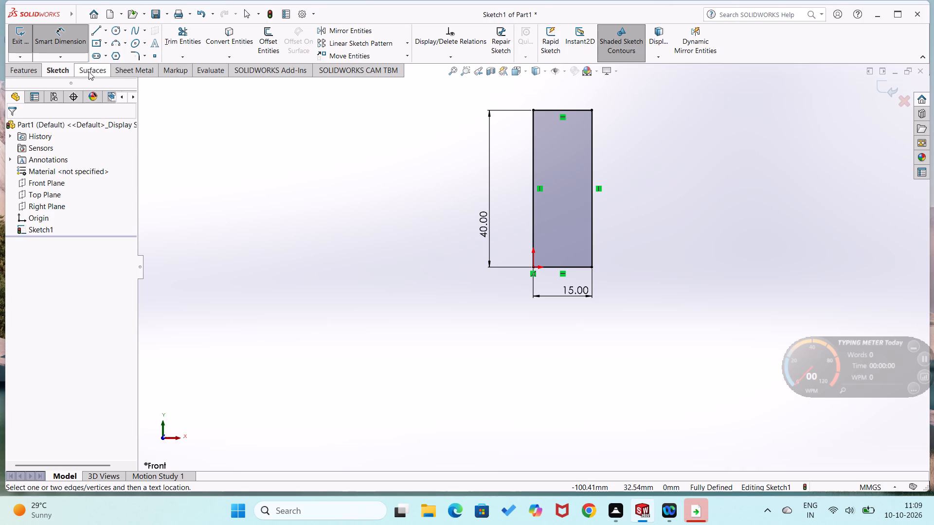
Create a sheet metal base flange from the rectangle sketch with a thickness of 1 mm.
click(124, 70)
click(35, 51)
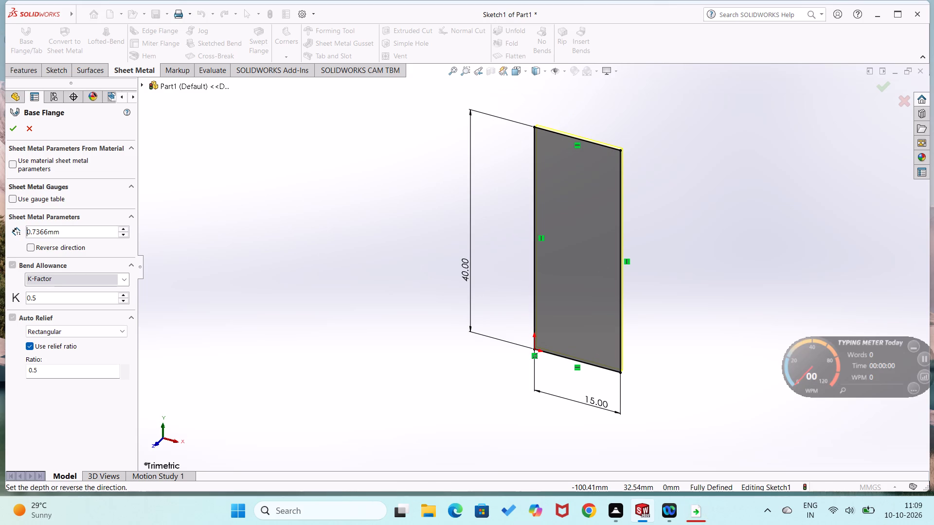
drag(78, 235, 0, 212)
key(1)
key(Return)
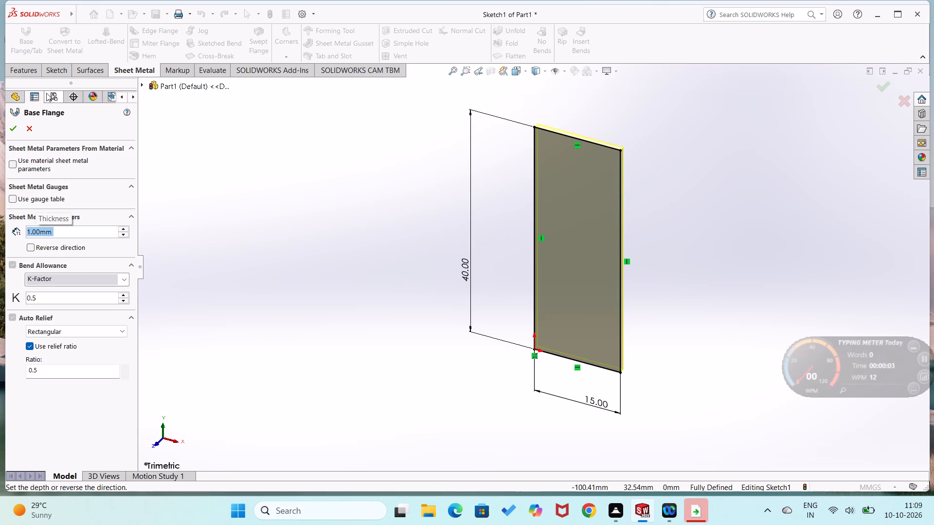
click(15, 126)
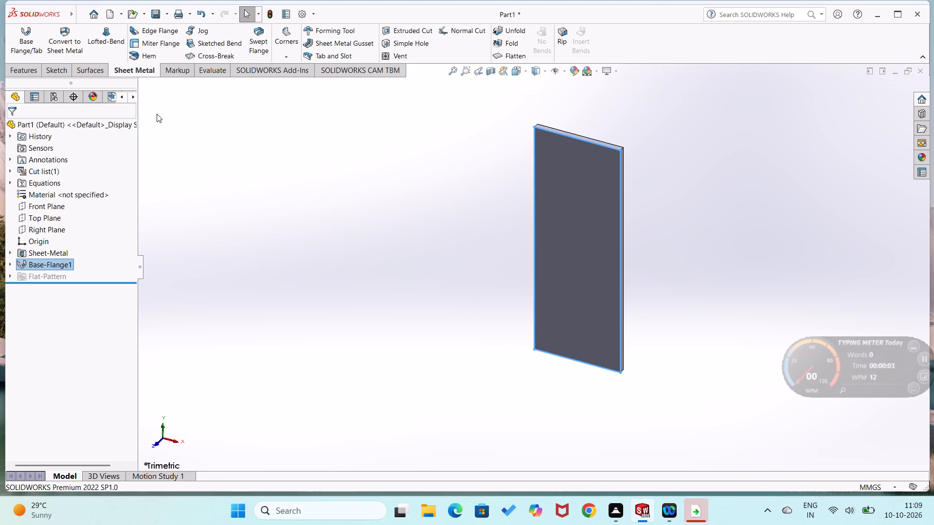
click(190, 208)
Add an edge flange on the plate's long edge opposite the origin, at a 45° angle and 6 mm long.
click(157, 27)
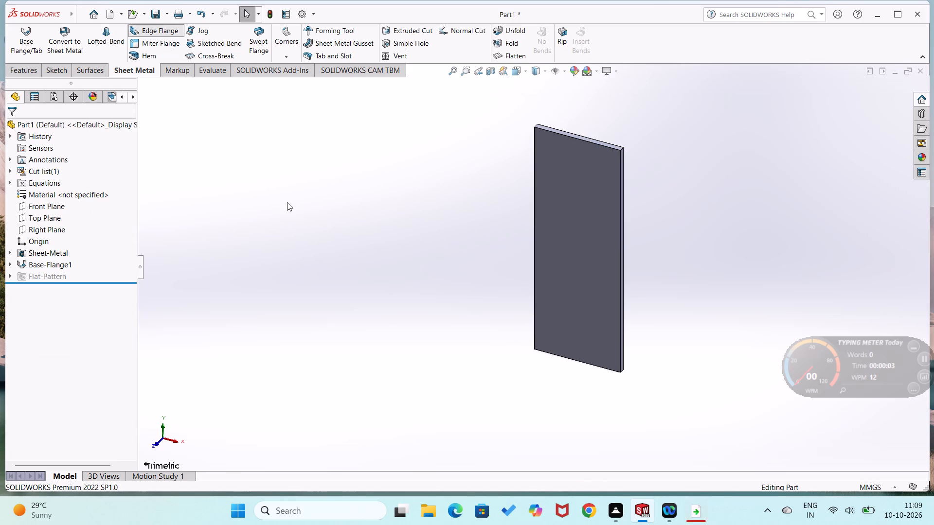
middle_drag(411, 273, 431, 165)
middle_drag(488, 272, 462, 294)
click(616, 346)
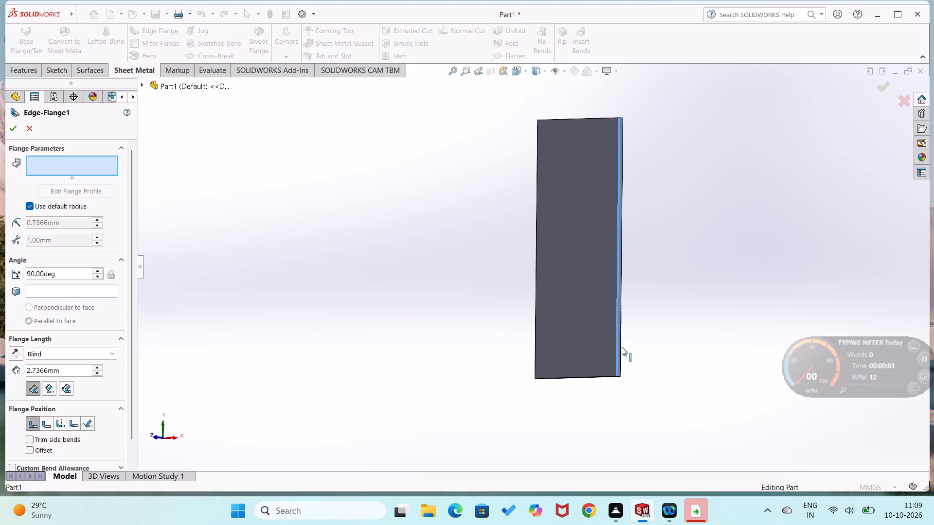
click(707, 339)
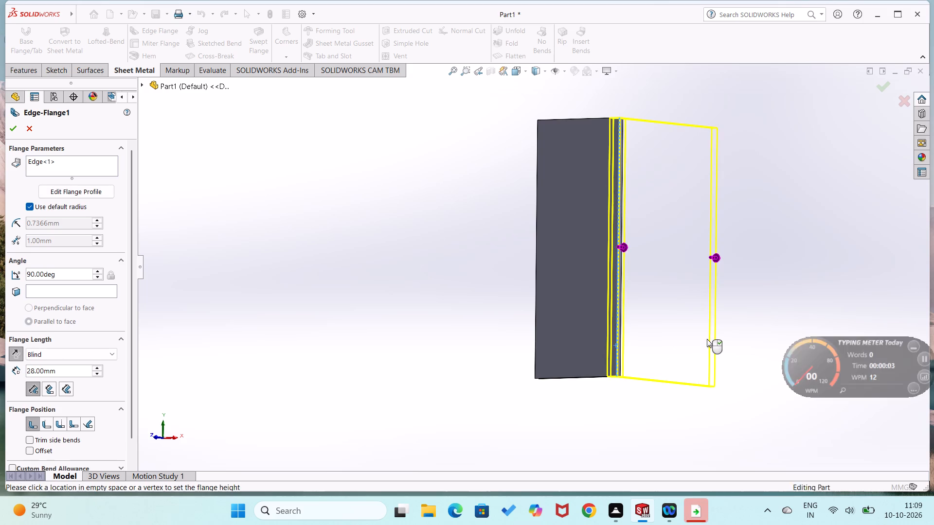
middle_drag(511, 409, 508, 261)
scroll(511, 409, down, 1)
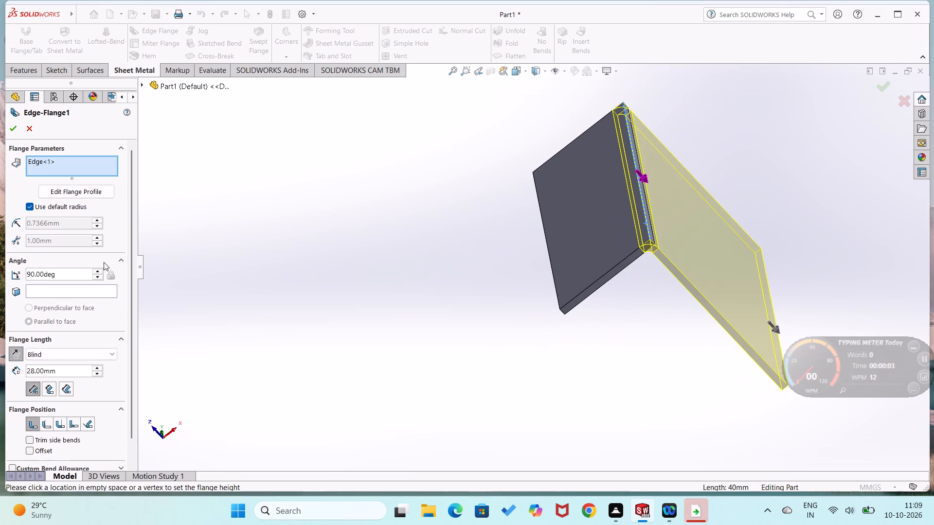
drag(71, 279, 0, 260)
text(45)
key(Return)
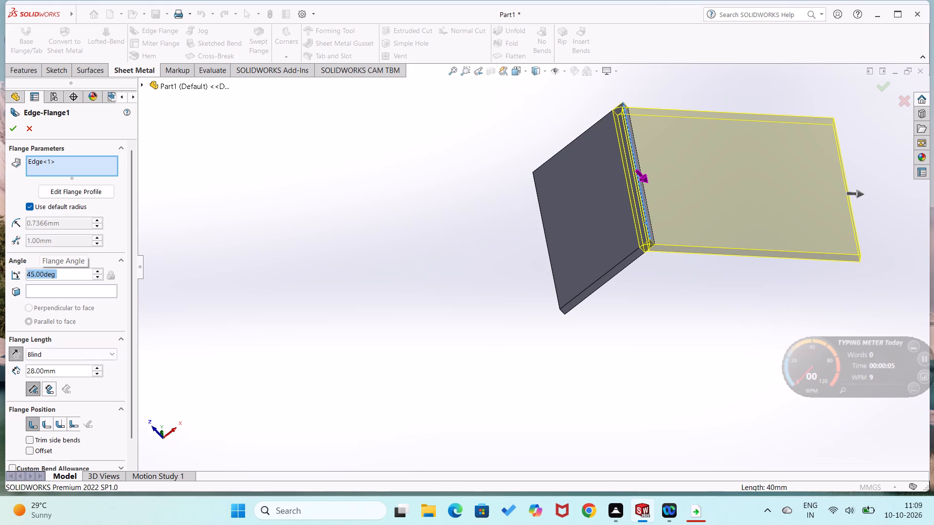
drag(74, 369, 14, 377)
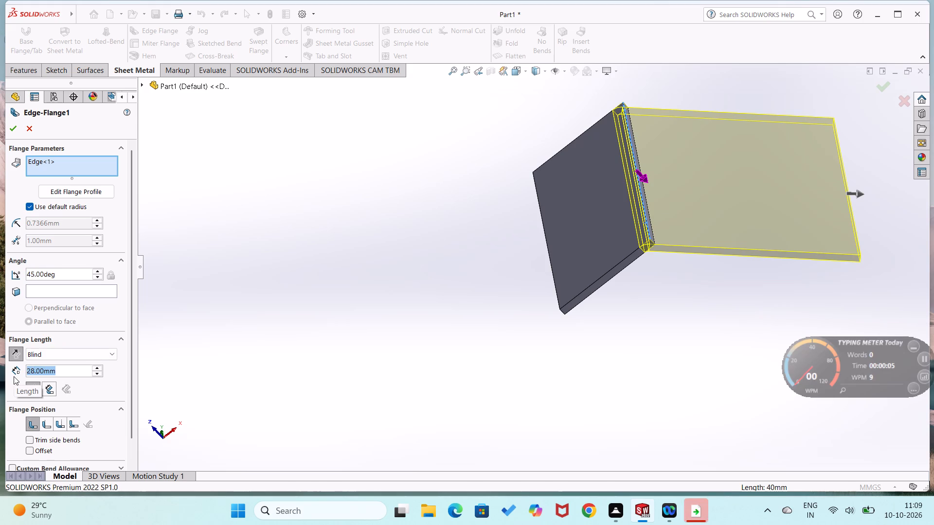
key(6)
key(Return)
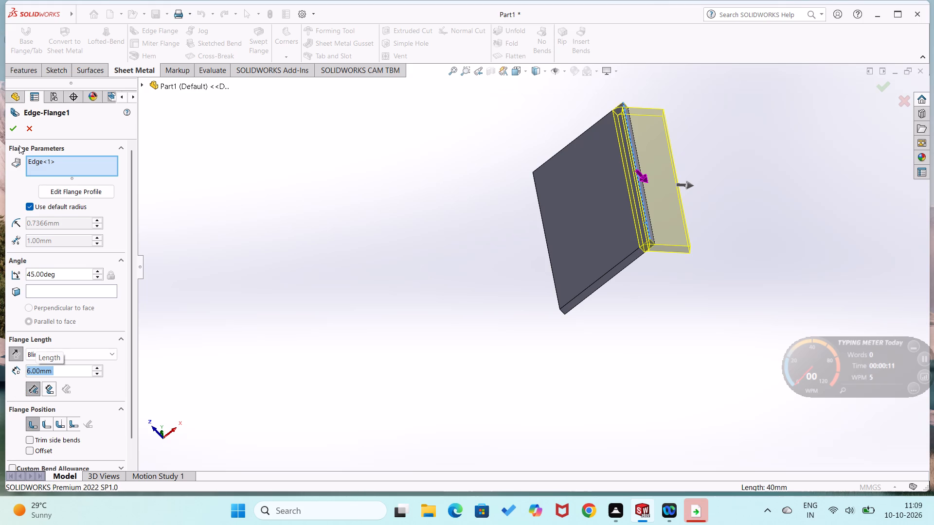
click(15, 125)
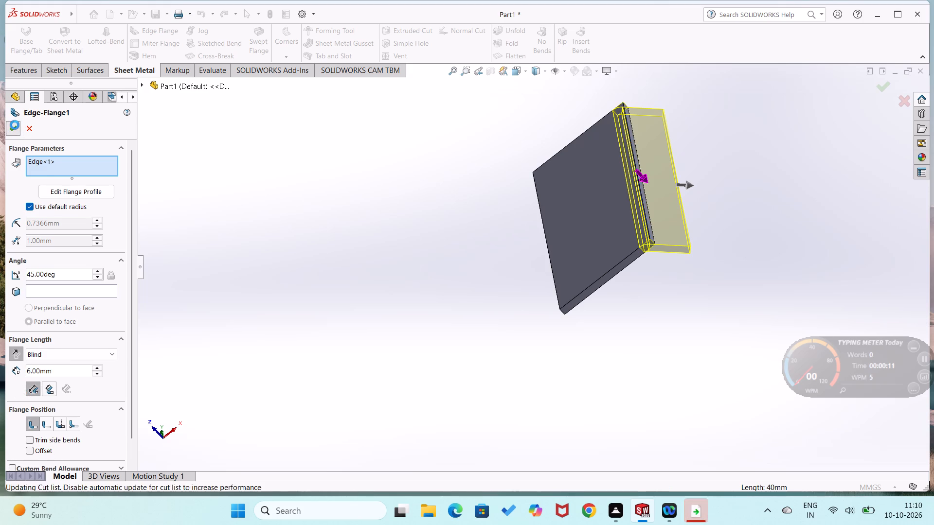
click(257, 264)
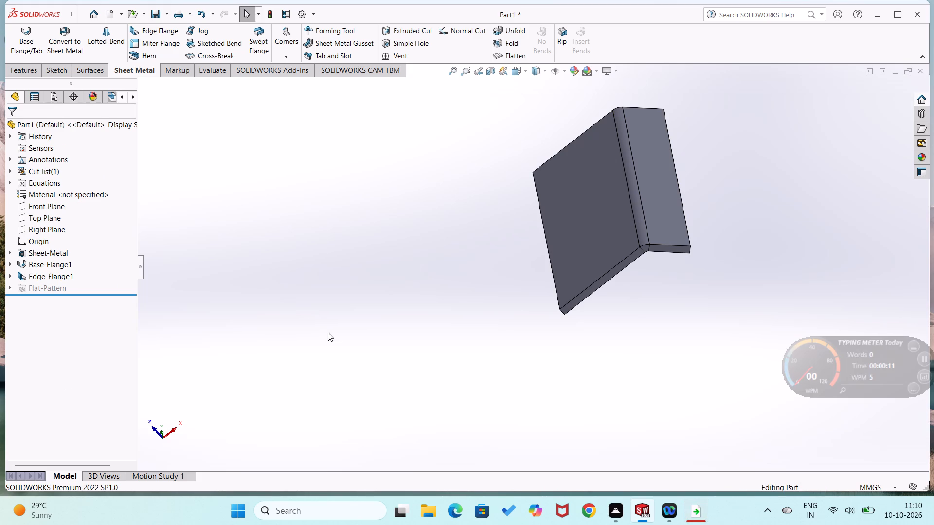
Start a second edge flange on the first flange's outer long edge, with a 45° angle and 25 mm length, bending parallel to the plate.
click(152, 35)
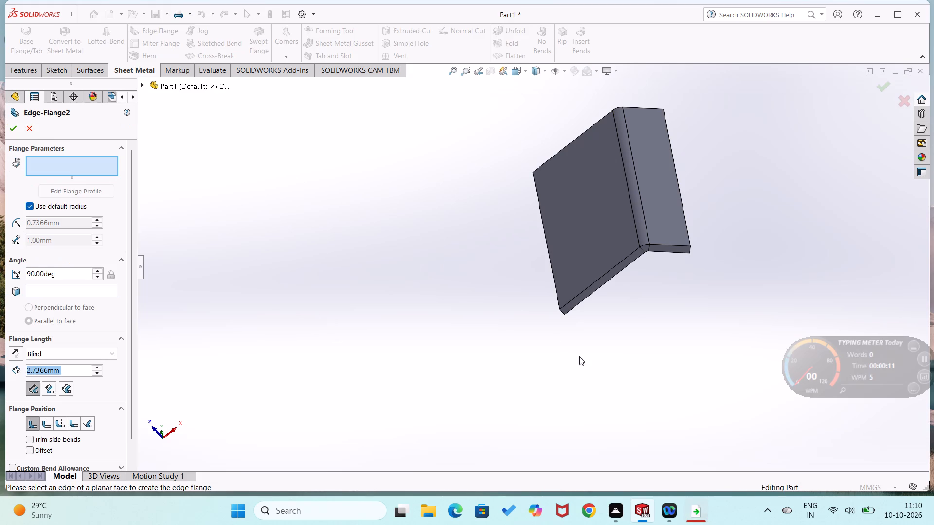
middle_drag(575, 365, 539, 420)
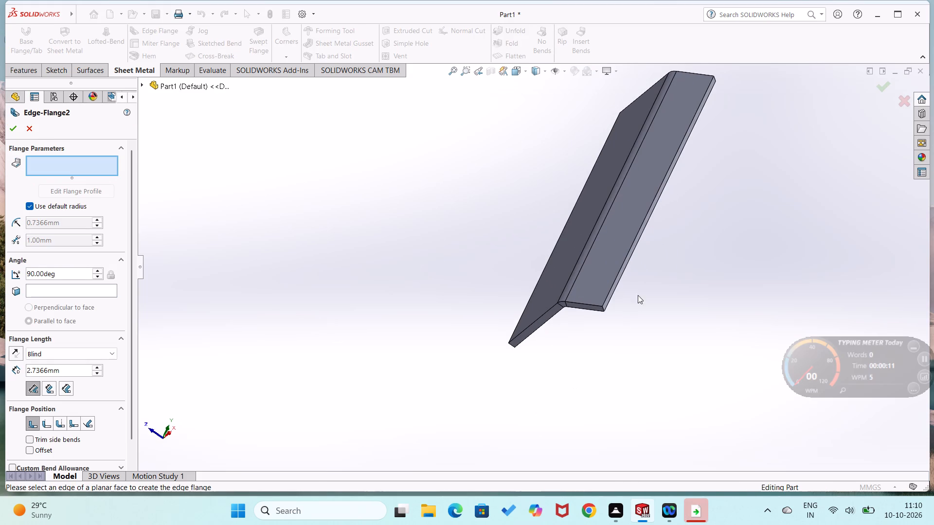
click(617, 286)
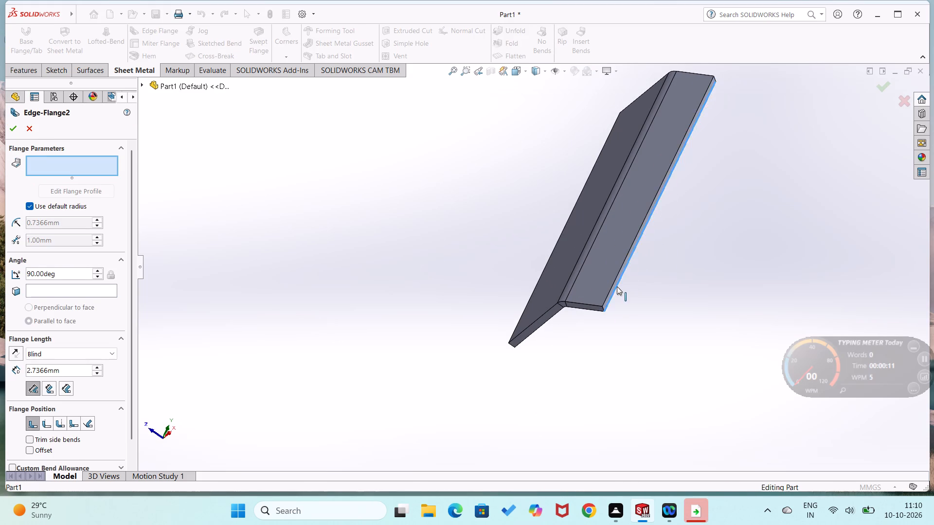
click(648, 138)
middle_drag(495, 299, 554, 339)
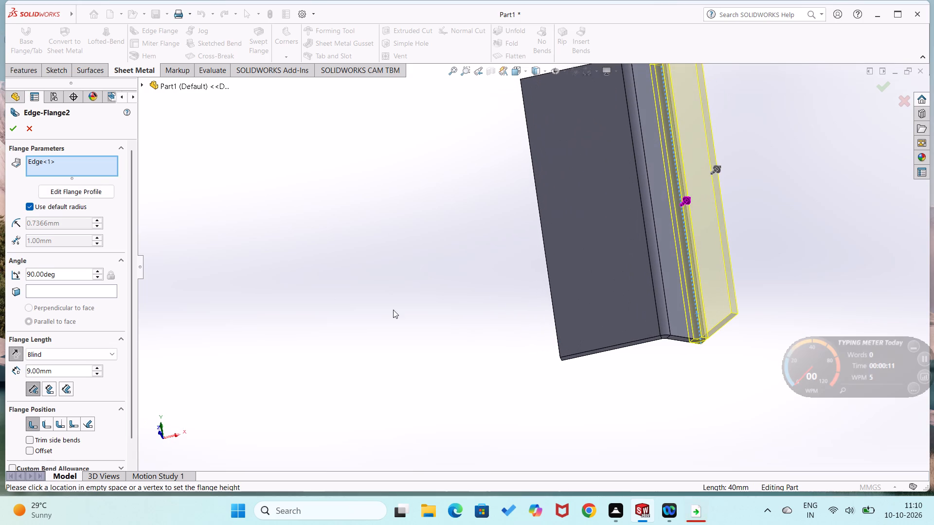
drag(62, 277, 0, 275)
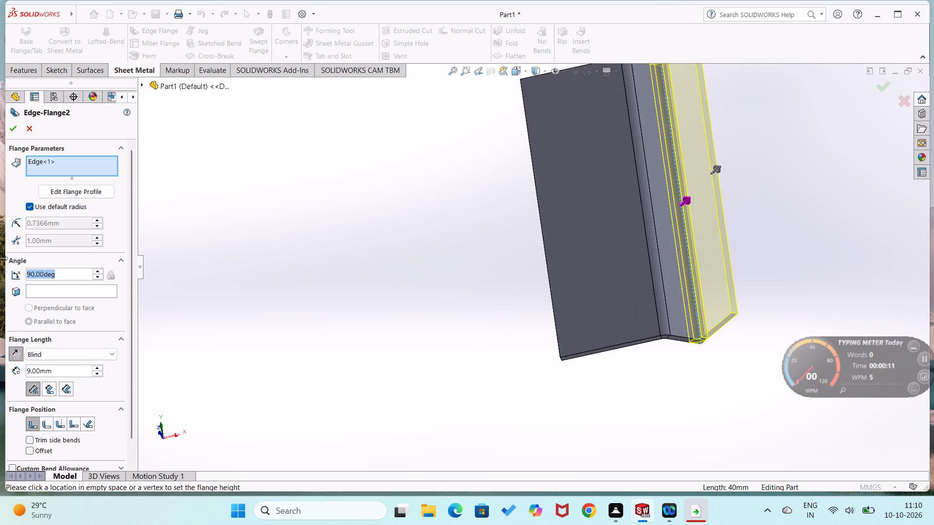
key(4)
key(5)
key(Return)
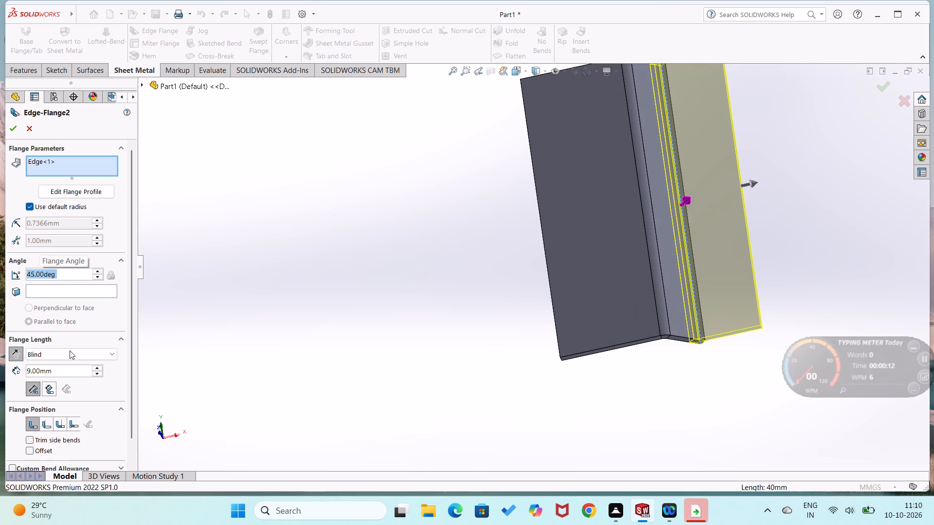
drag(76, 373, 10, 367)
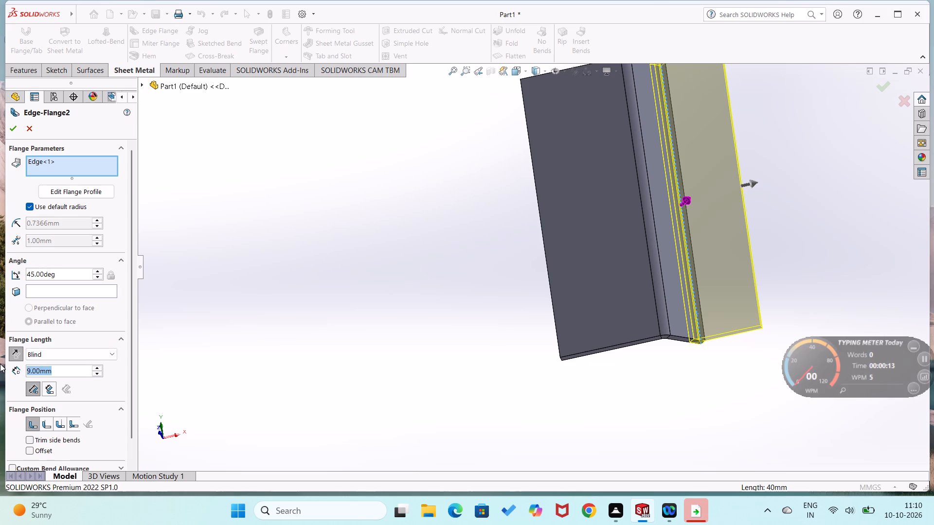
text(25)
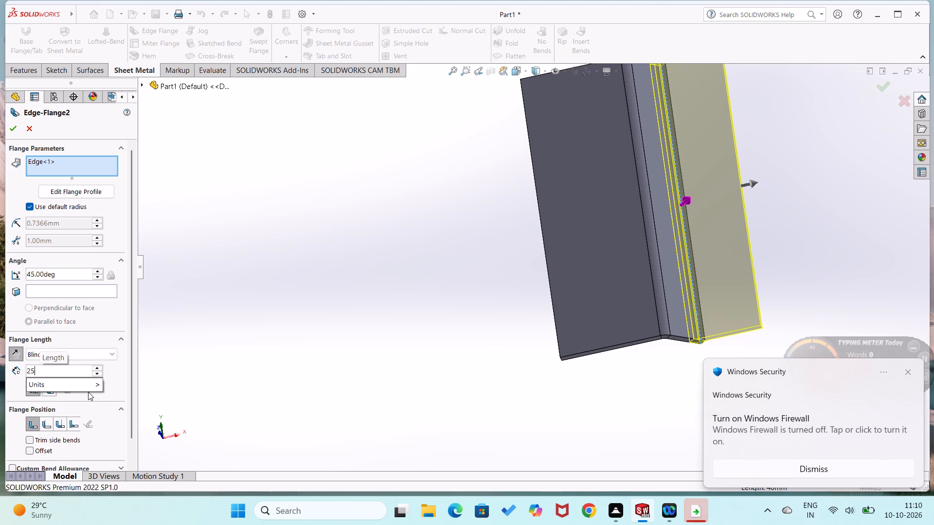
key(Return)
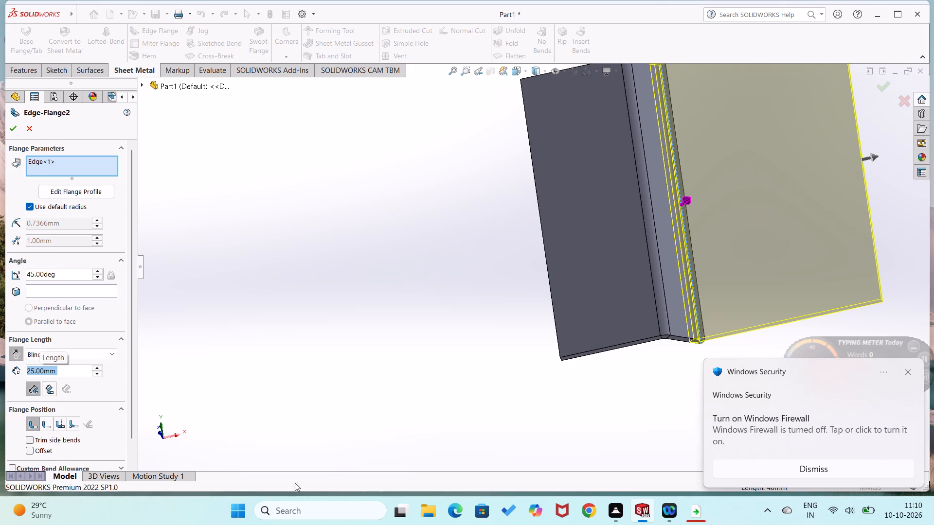
middle_drag(409, 391, 399, 268)
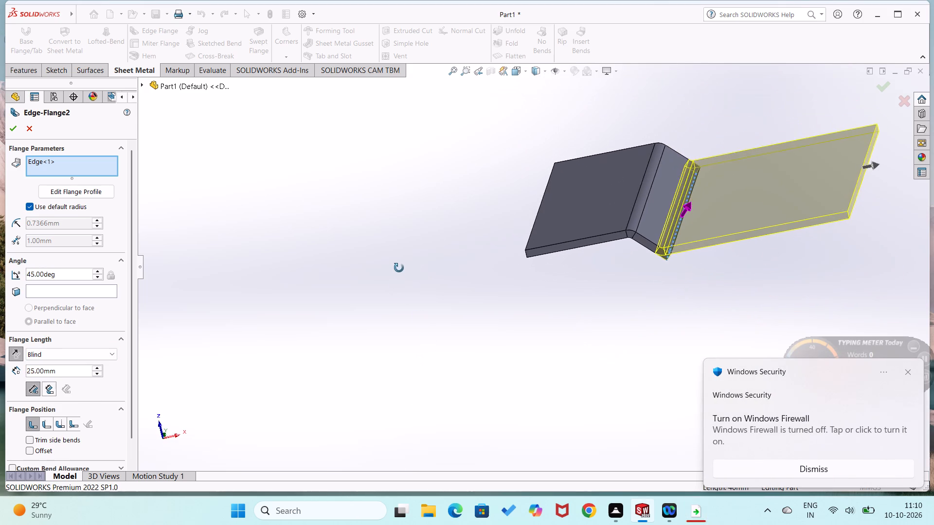
middle_drag(399, 268, 397, 260)
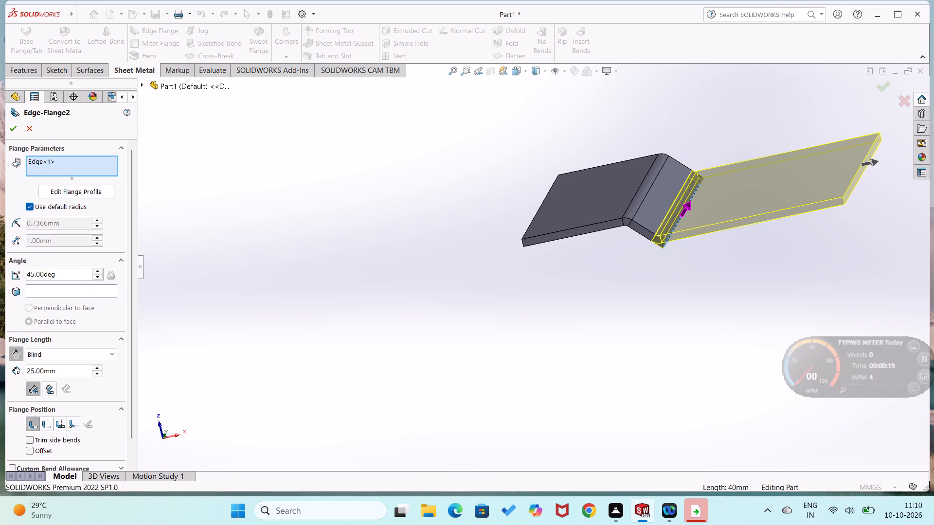
Set the second edge flange's angle to 130°.
drag(70, 274, 16, 275)
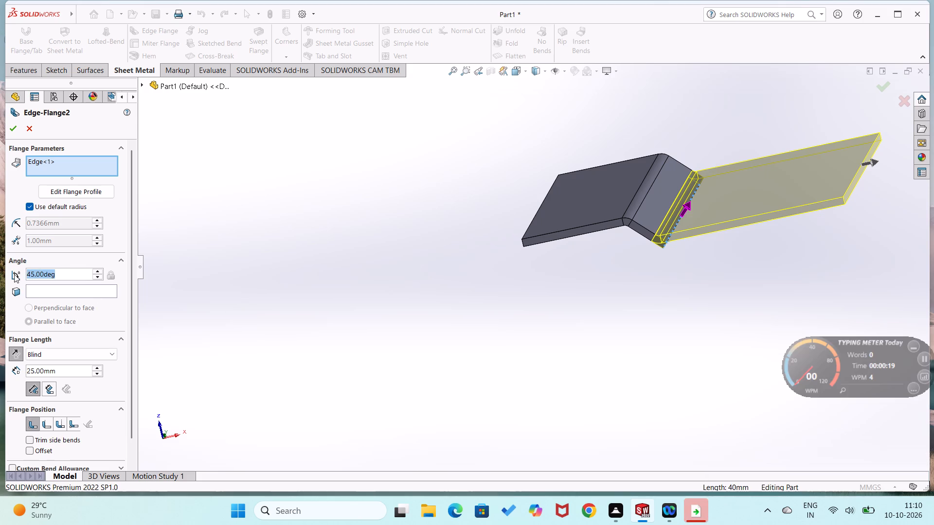
key(1)
text(30)
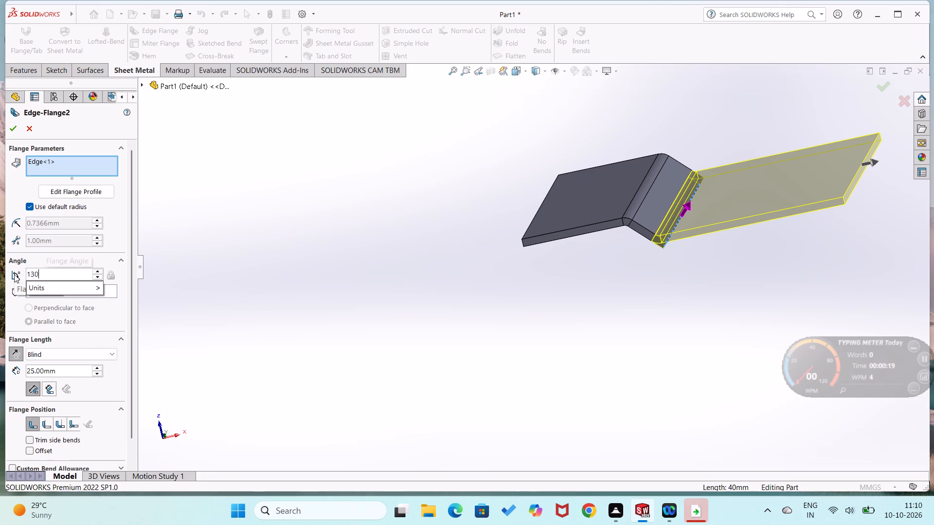
key(Return)
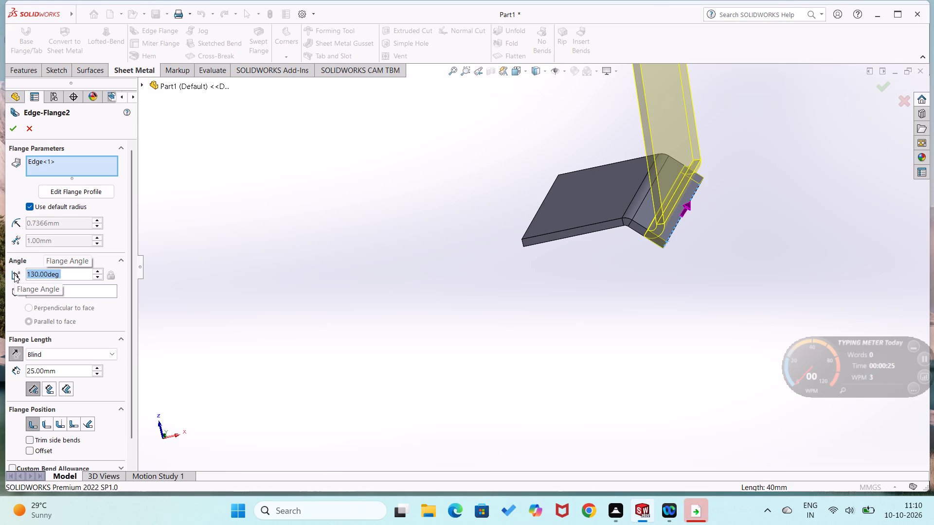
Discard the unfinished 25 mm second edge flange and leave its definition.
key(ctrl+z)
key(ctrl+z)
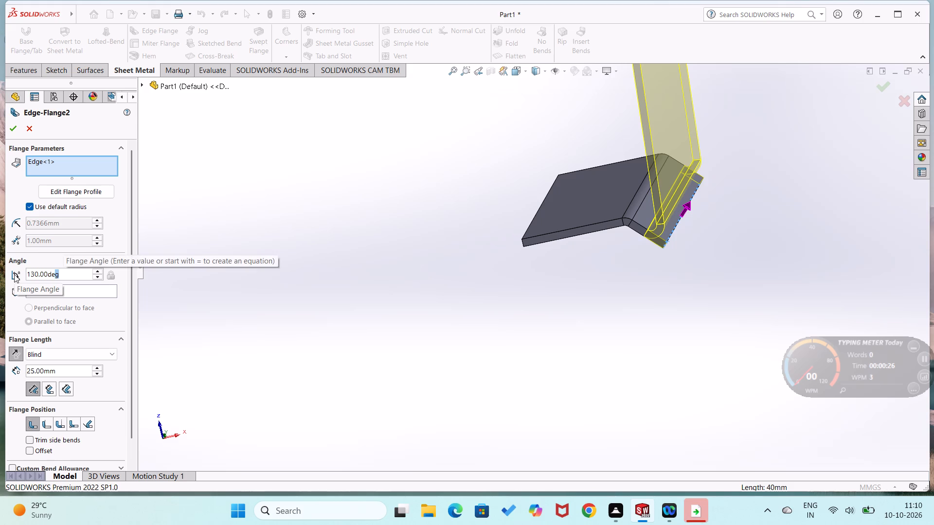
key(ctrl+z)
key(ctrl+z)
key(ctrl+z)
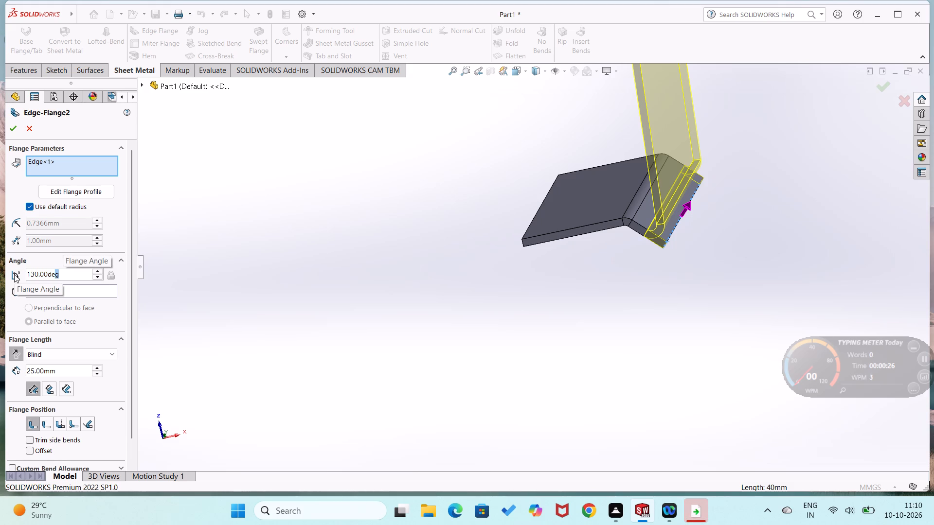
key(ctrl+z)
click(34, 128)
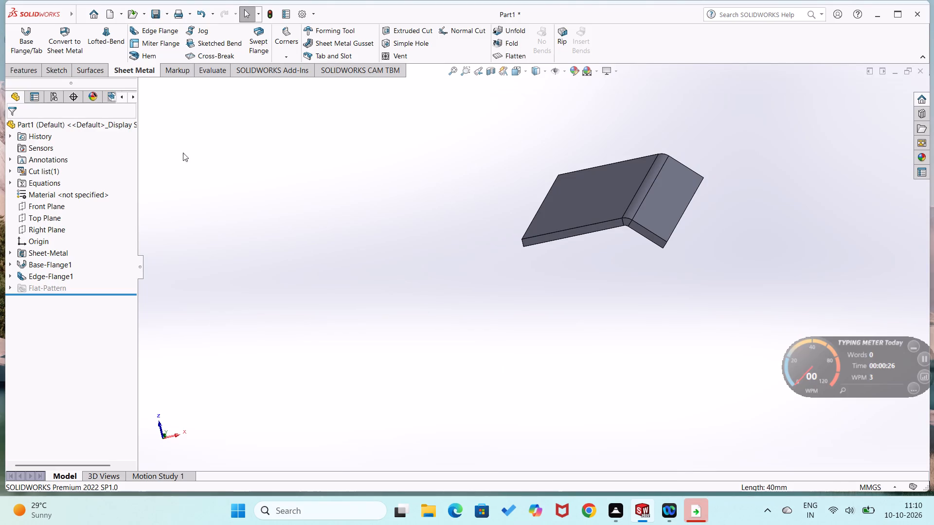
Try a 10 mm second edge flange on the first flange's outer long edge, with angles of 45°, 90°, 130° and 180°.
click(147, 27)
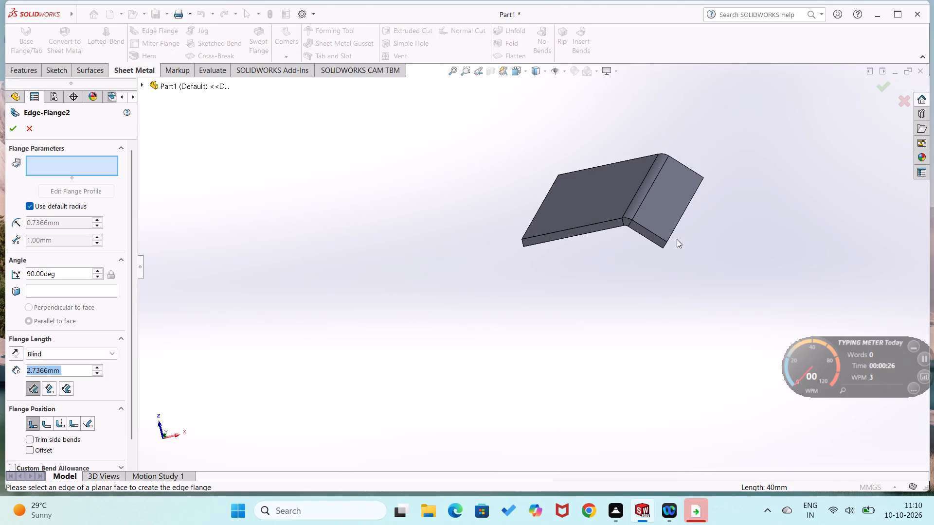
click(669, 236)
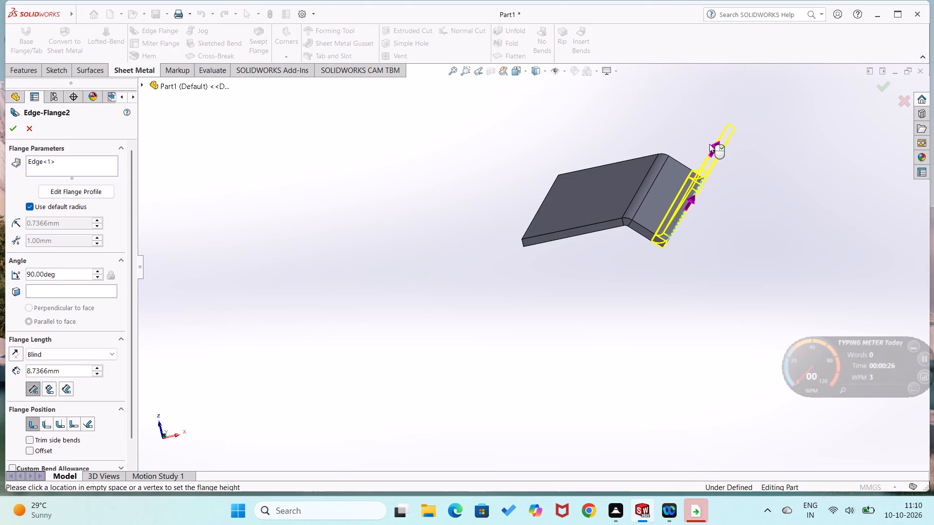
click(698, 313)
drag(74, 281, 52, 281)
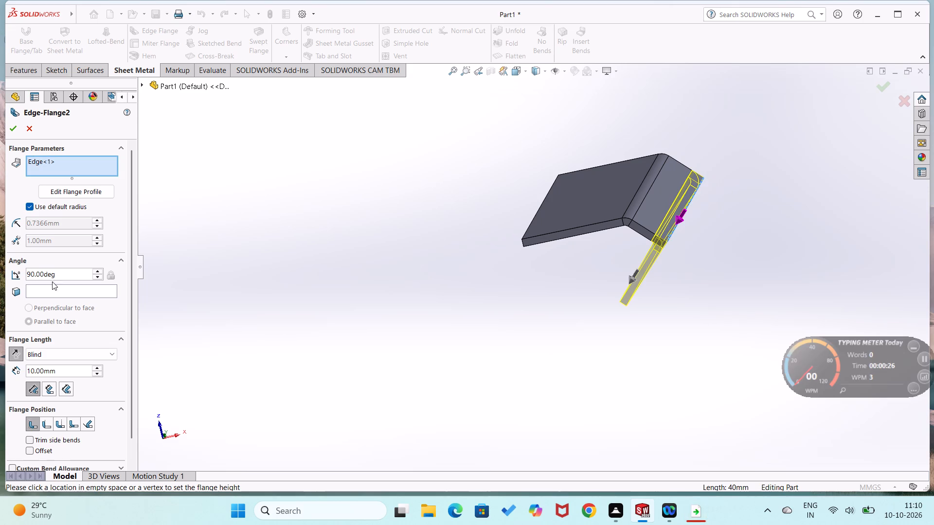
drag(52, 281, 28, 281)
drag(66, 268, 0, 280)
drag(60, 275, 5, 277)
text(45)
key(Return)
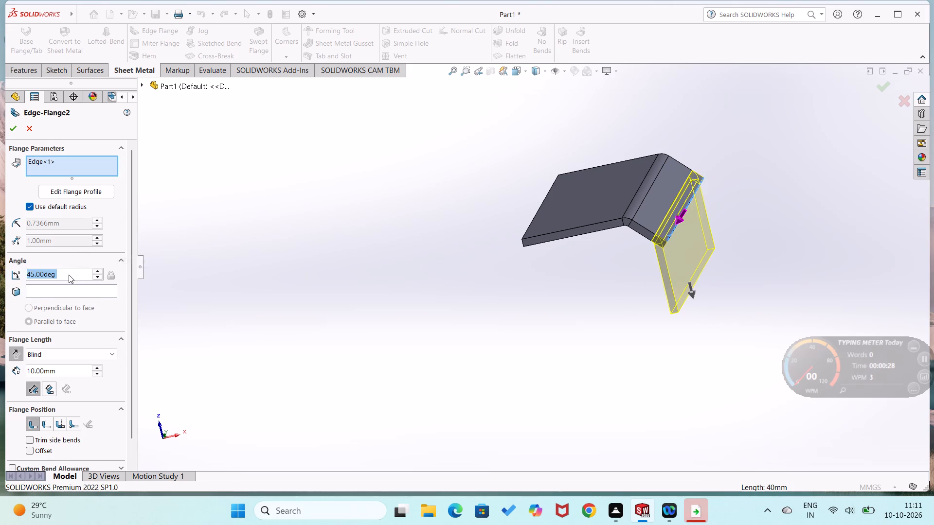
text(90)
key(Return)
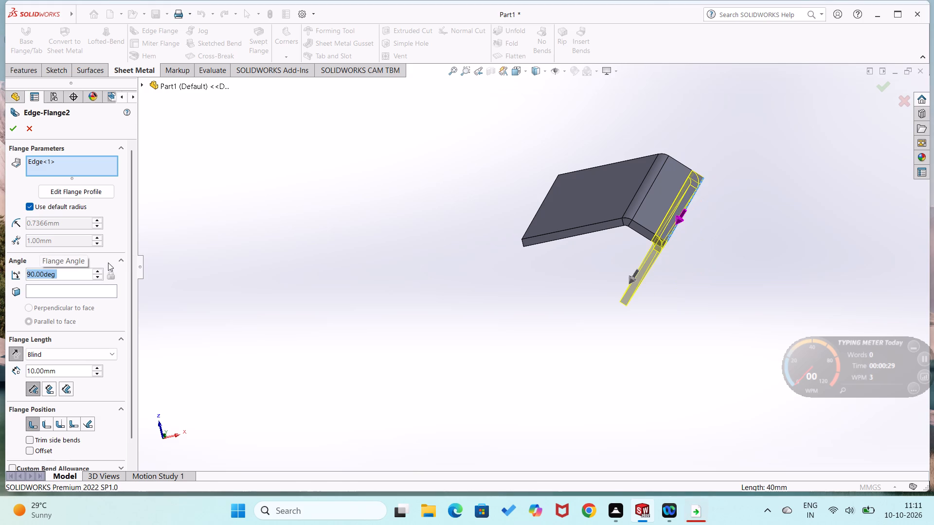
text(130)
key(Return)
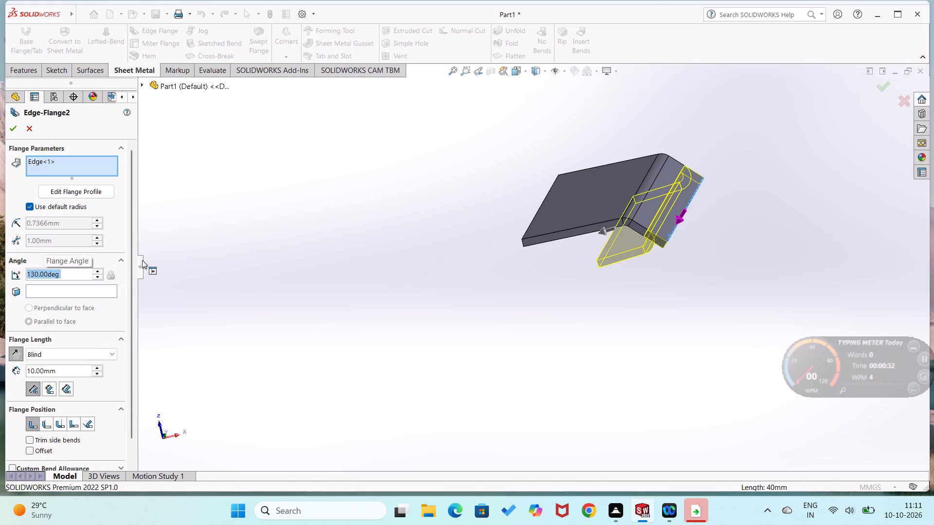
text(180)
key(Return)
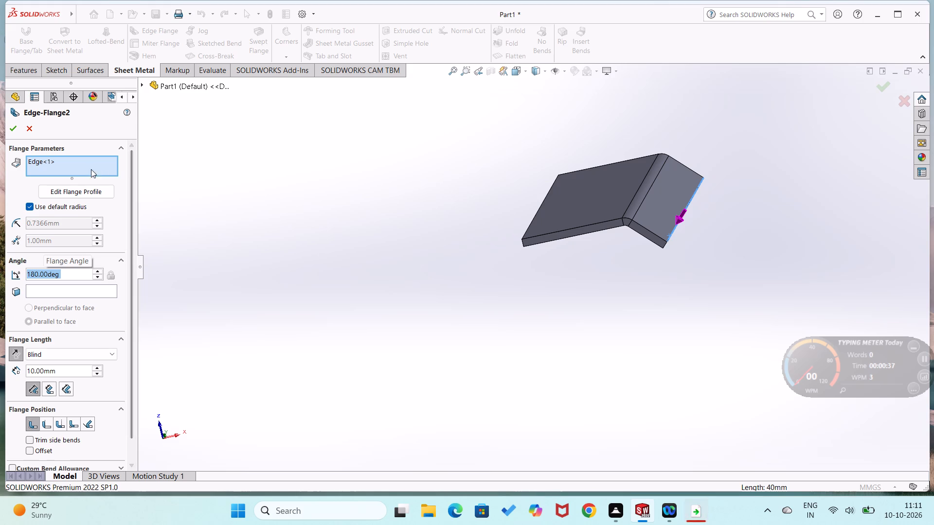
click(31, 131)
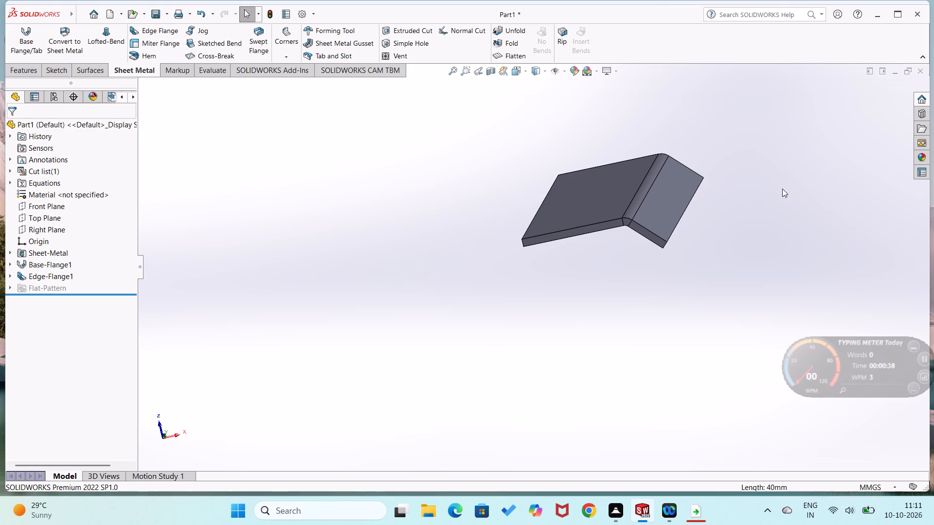
Close the current part without saving its changes.
click(915, 78)
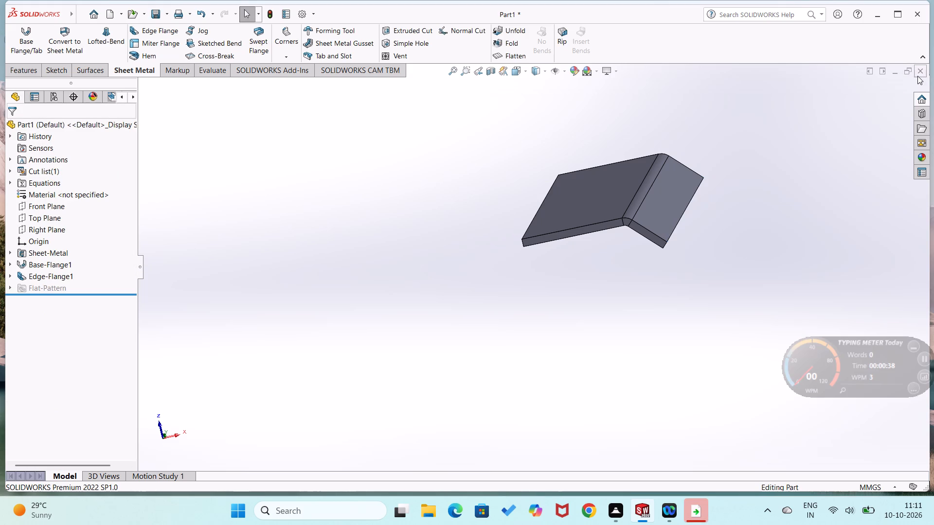
click(920, 73)
click(523, 275)
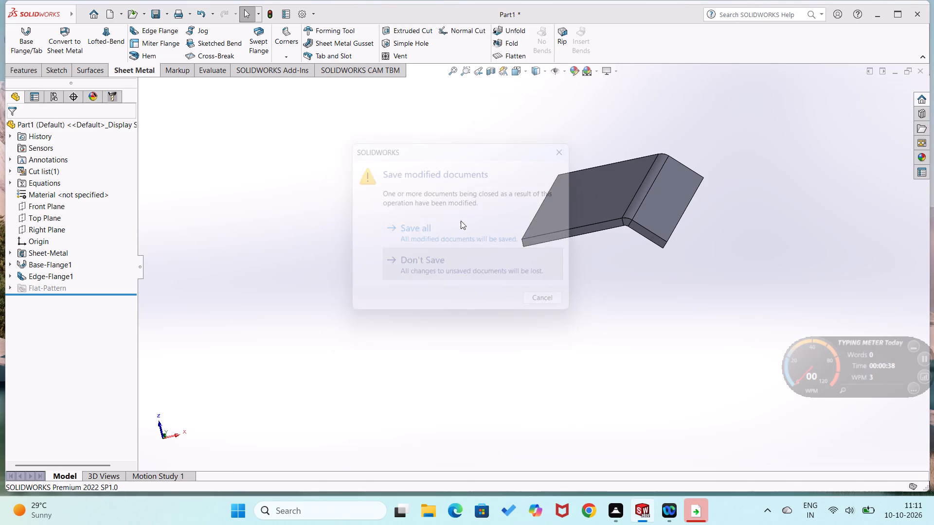
Create a new part document.
click(90, 14)
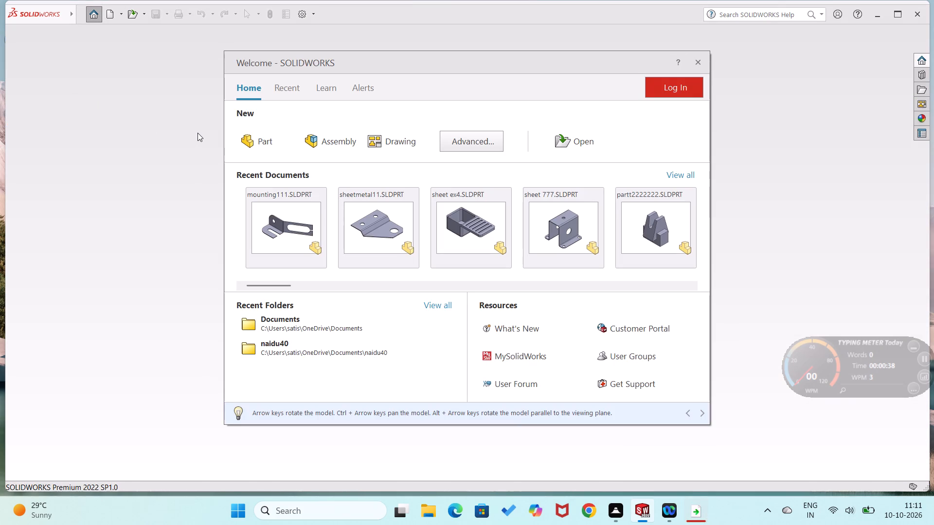
click(279, 140)
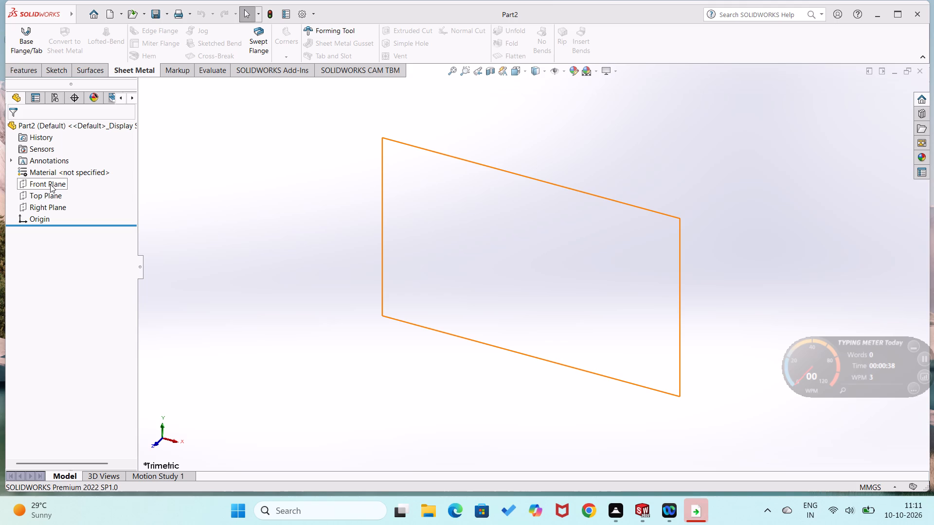
Sketch a corner rectangle on the Front Plane, starting at the origin and about 66 mm wide.
right_click(50, 184)
click(59, 169)
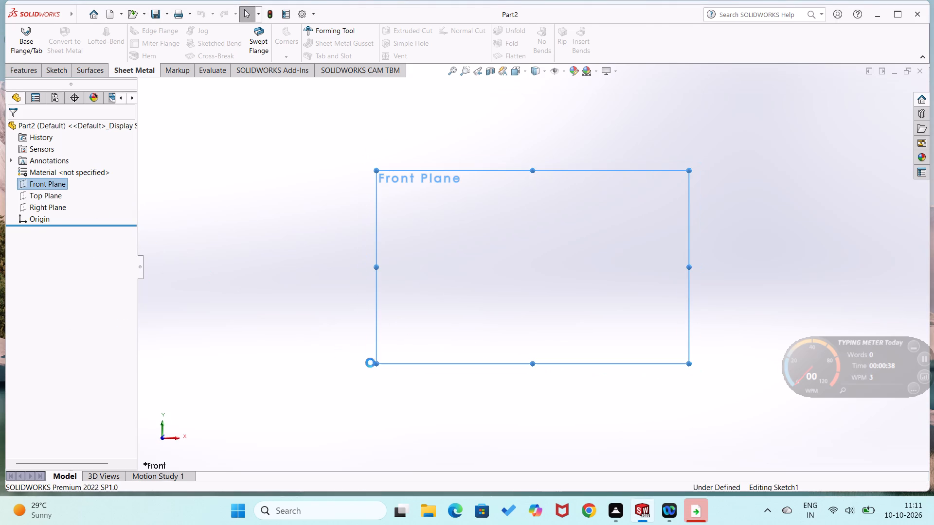
right_drag(468, 352, 493, 260)
right_drag(545, 281, 529, 353)
click(533, 268)
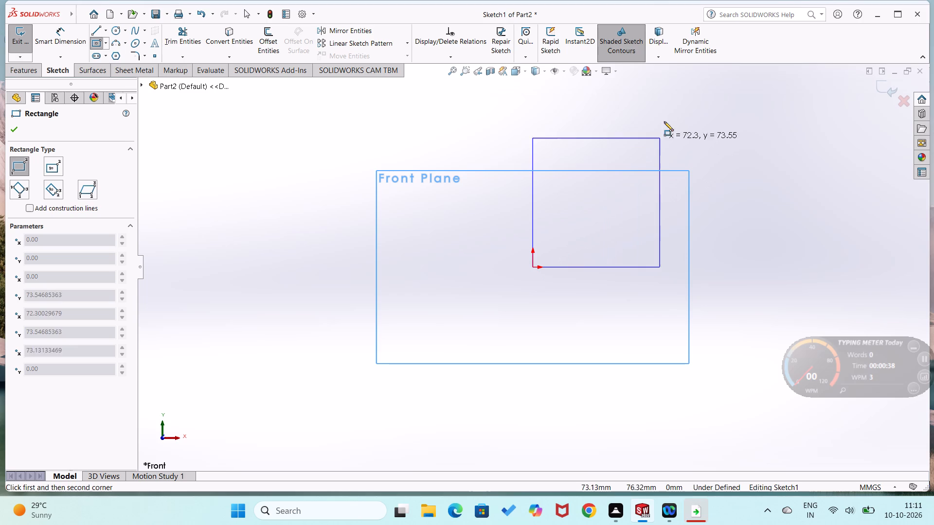
click(649, 107)
Dimension the rectangle's bottom edge to a width of 25 mm.
right_drag(366, 317, 417, 170)
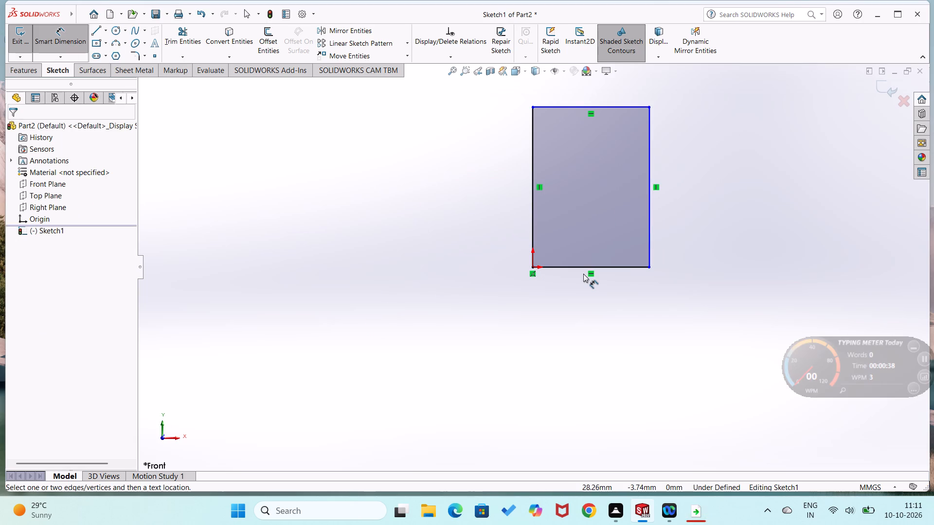
click(583, 267)
click(575, 300)
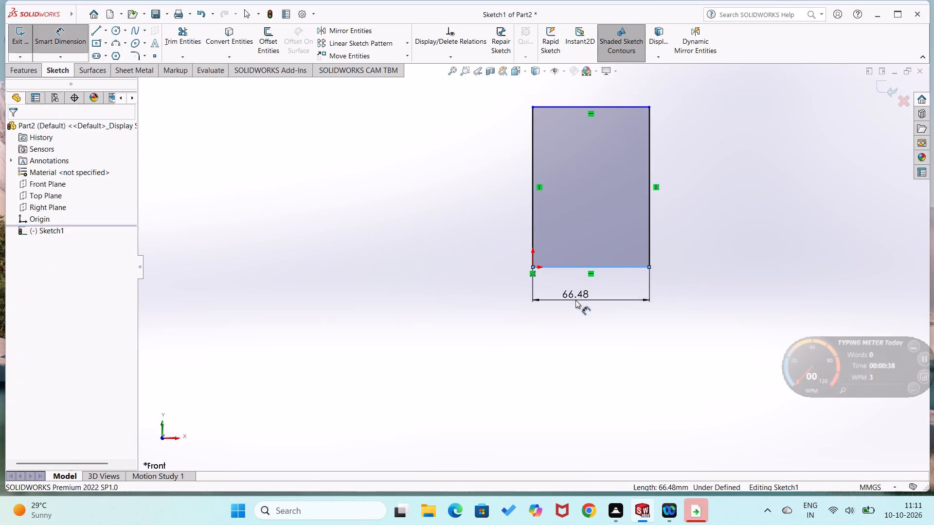
text(25)
key(Return)
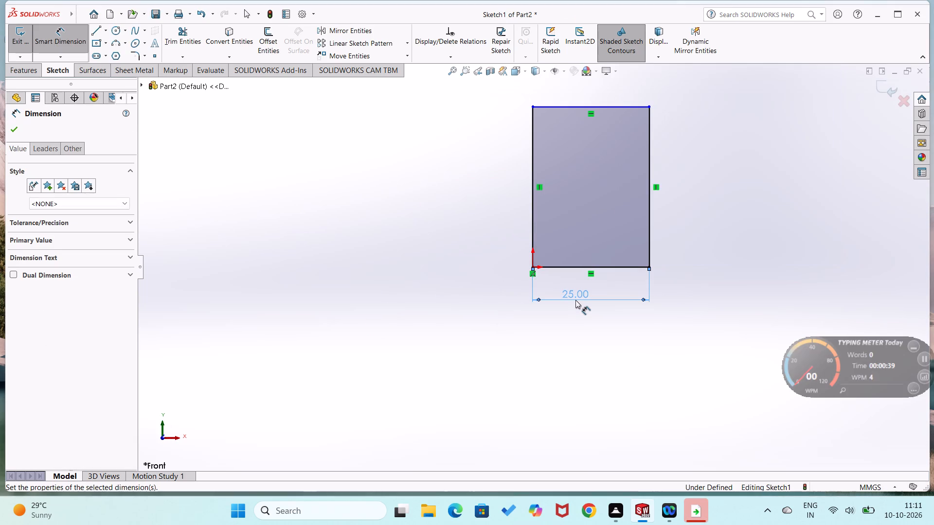
click(486, 294)
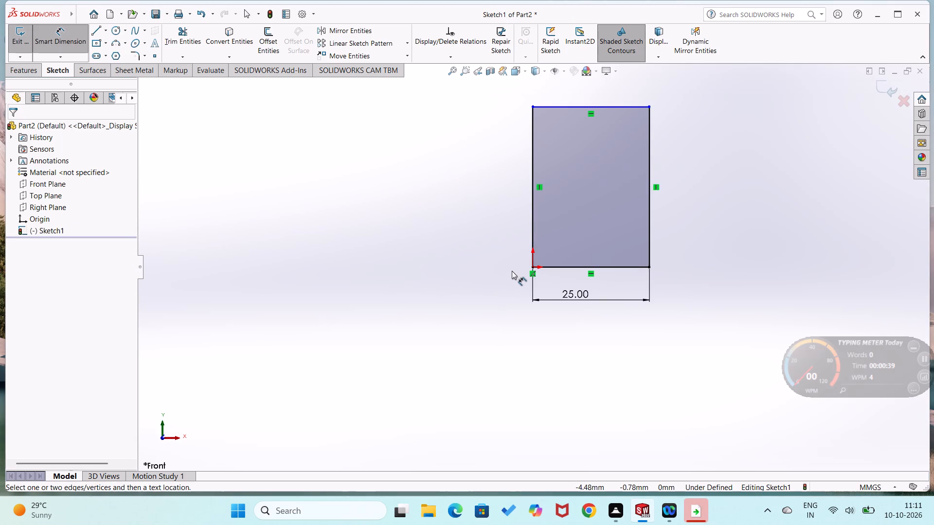
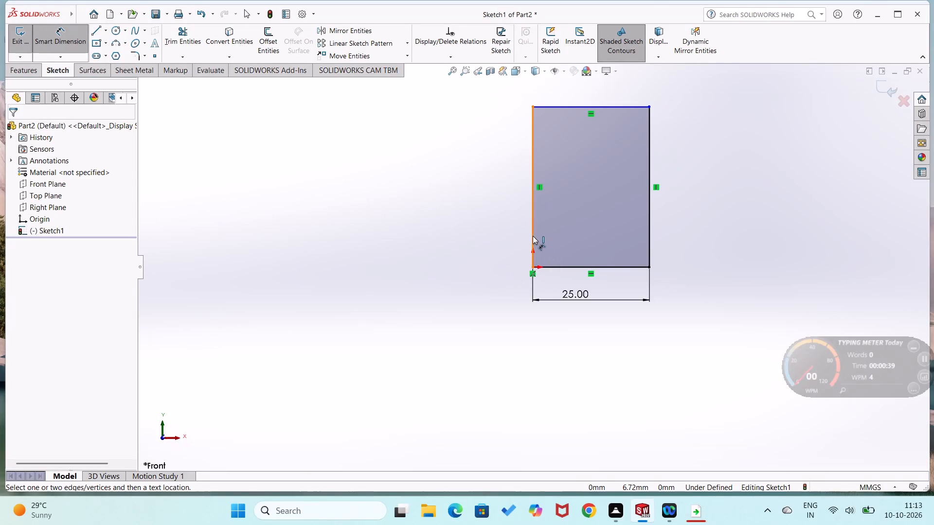
Dimension the rectangle's vertical edge at the origin to a height of 40 mm.
click(533, 236)
click(519, 238)
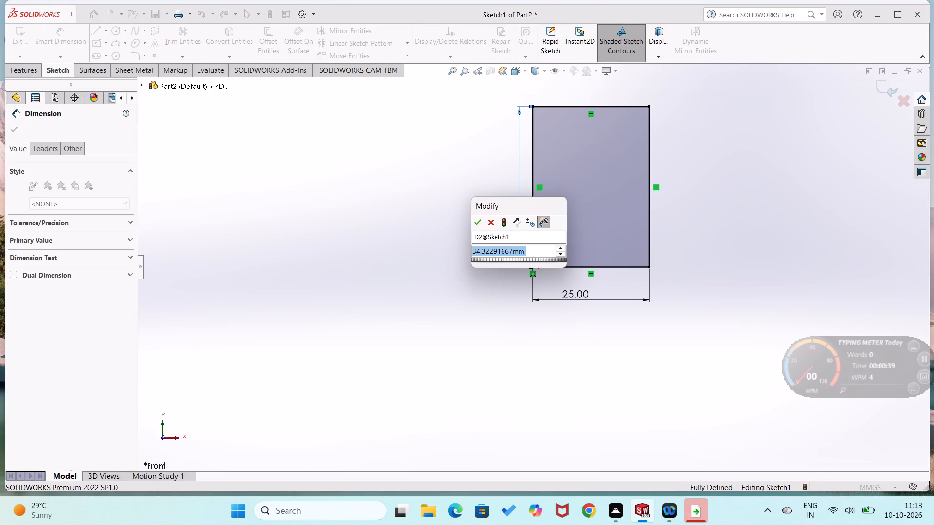
text(40)
key(Return)
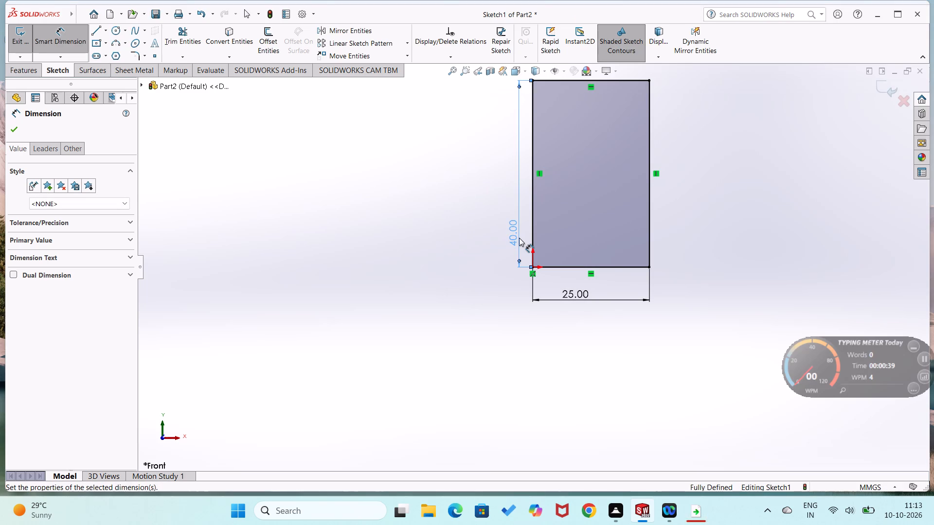
drag(472, 261, 483, 258)
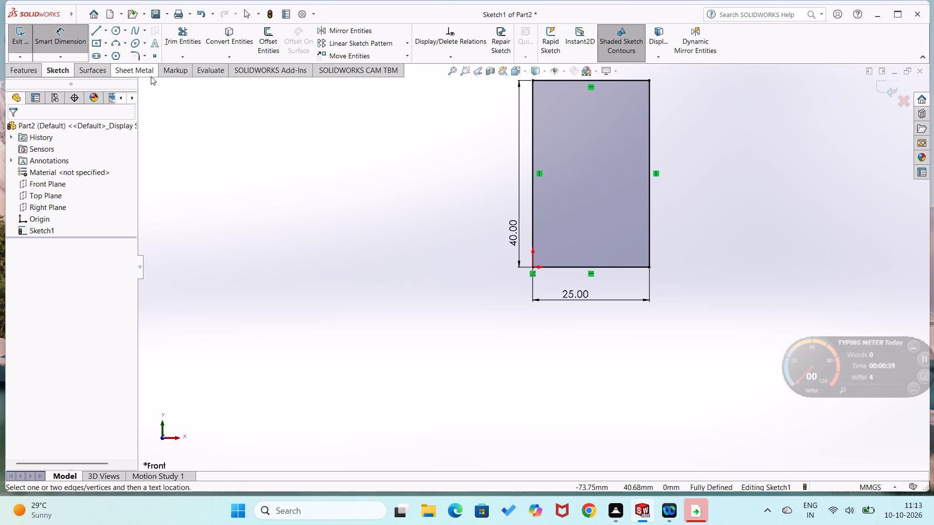
Create a sheet metal base flange from the rectangle, 1 mm thick with a K-factor of 0.5.
click(138, 71)
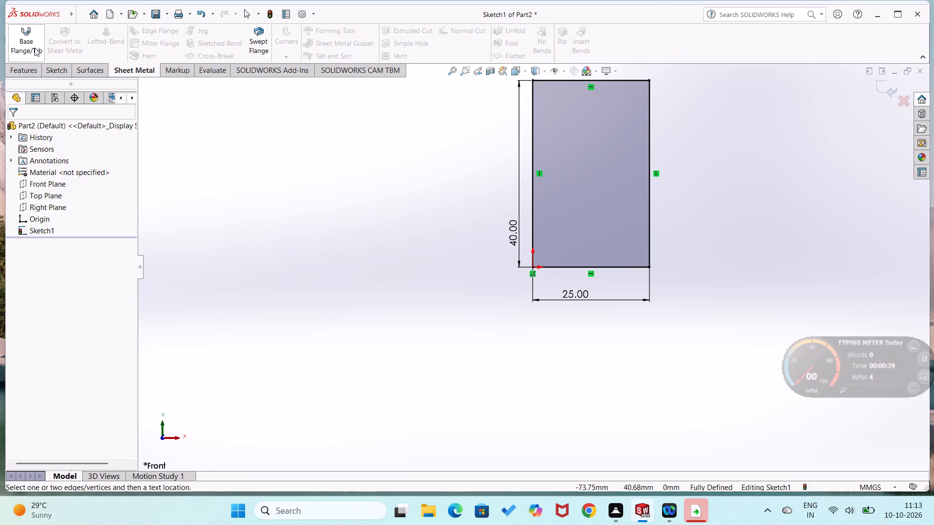
click(34, 48)
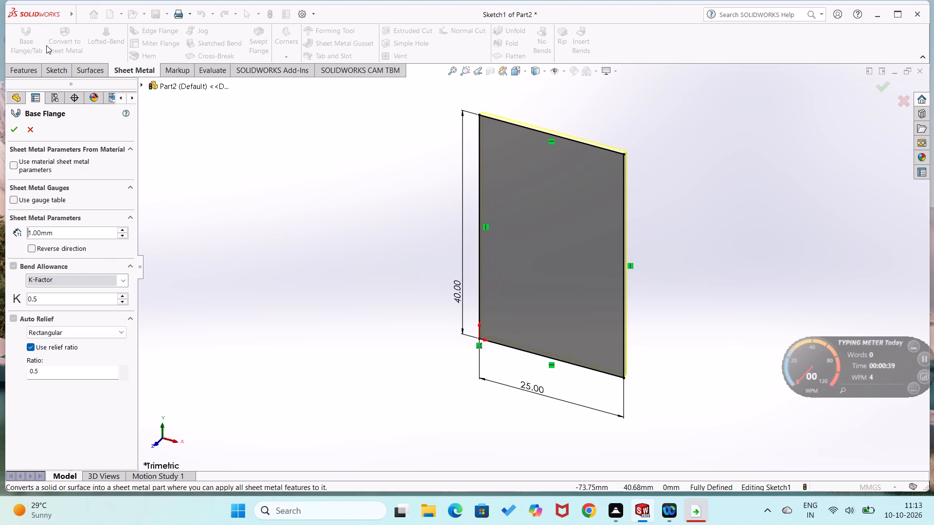
click(17, 132)
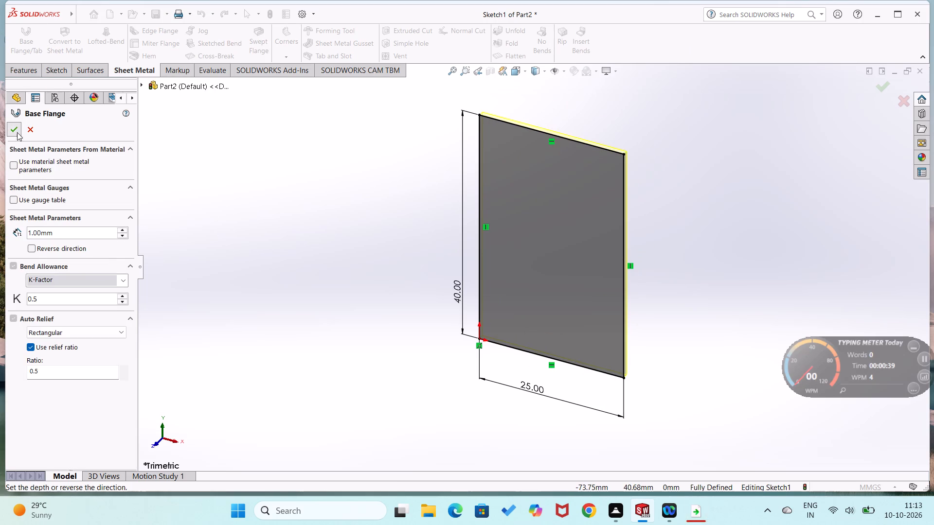
click(332, 403)
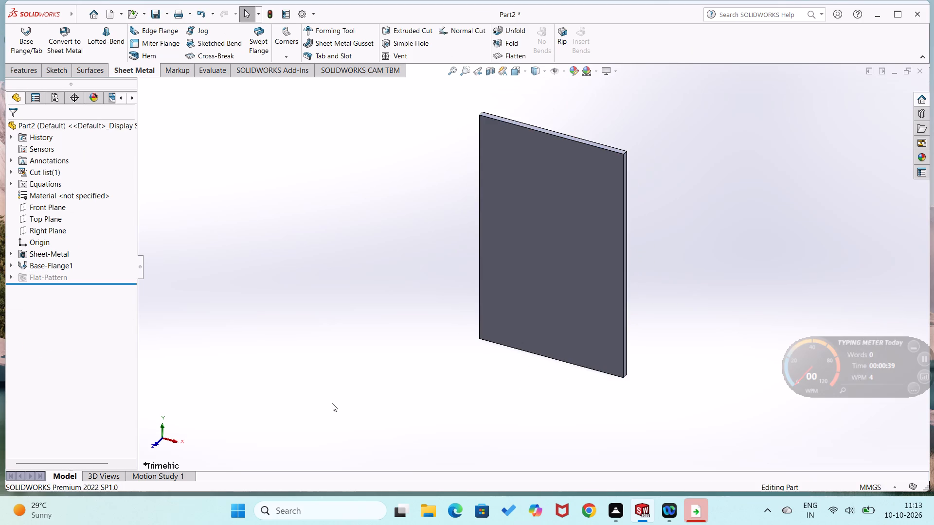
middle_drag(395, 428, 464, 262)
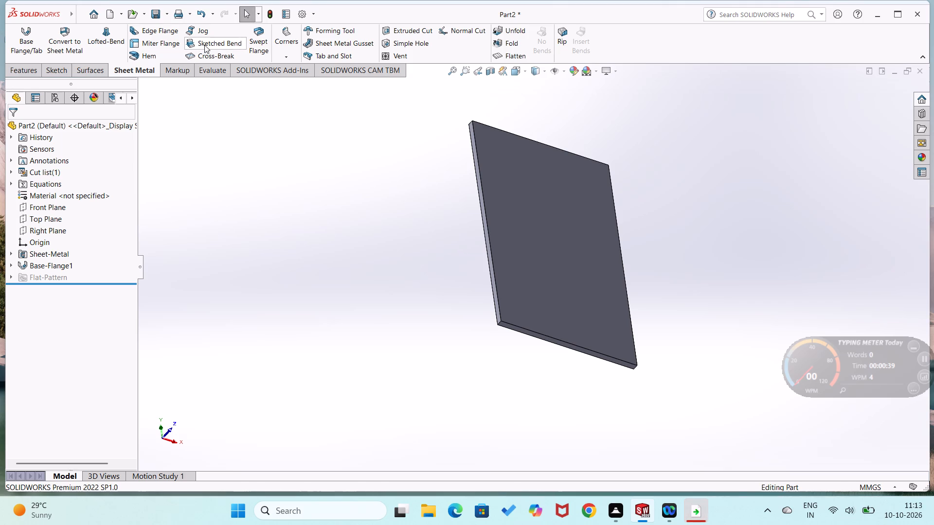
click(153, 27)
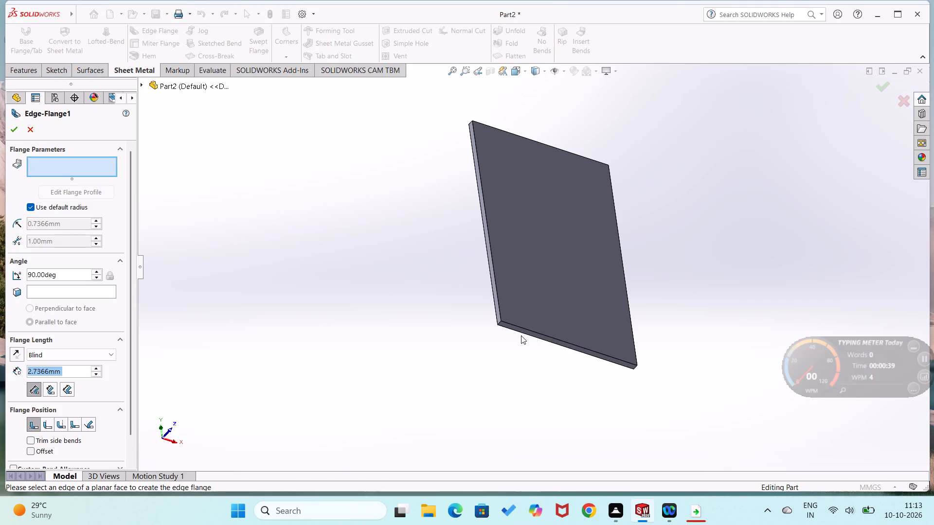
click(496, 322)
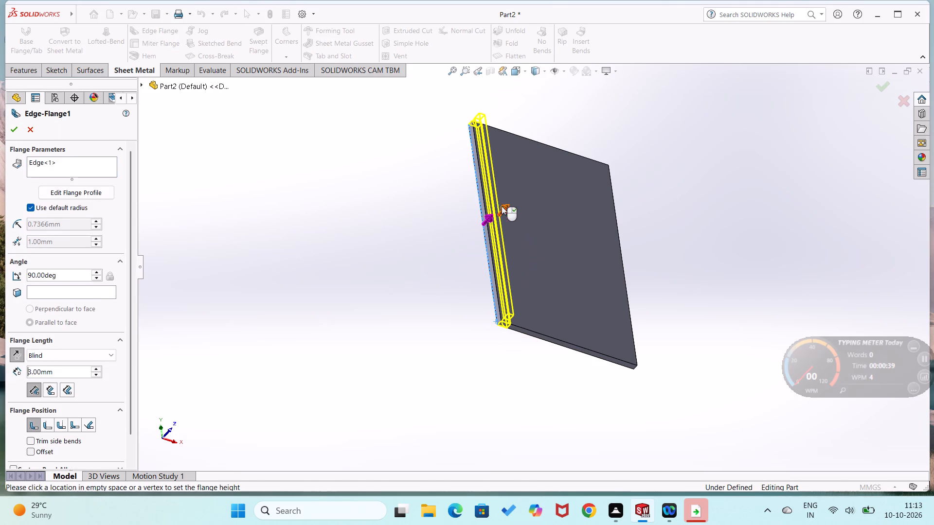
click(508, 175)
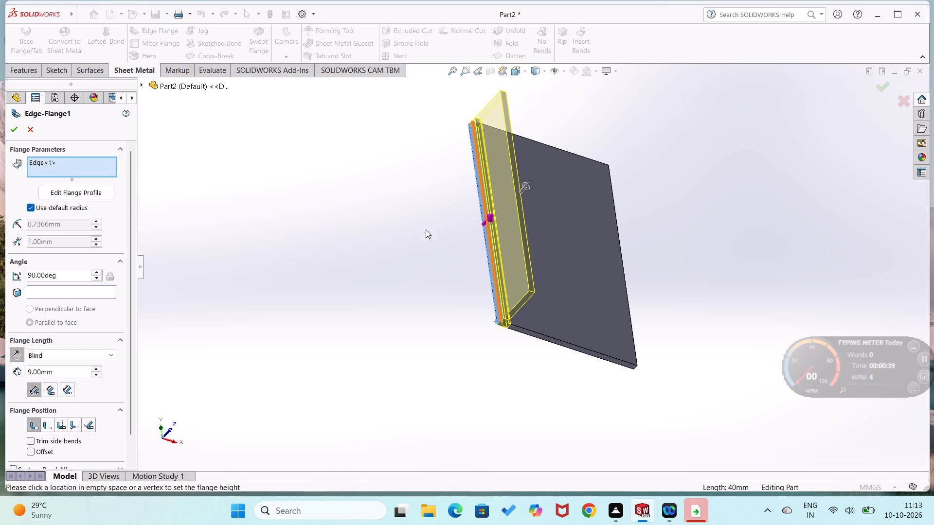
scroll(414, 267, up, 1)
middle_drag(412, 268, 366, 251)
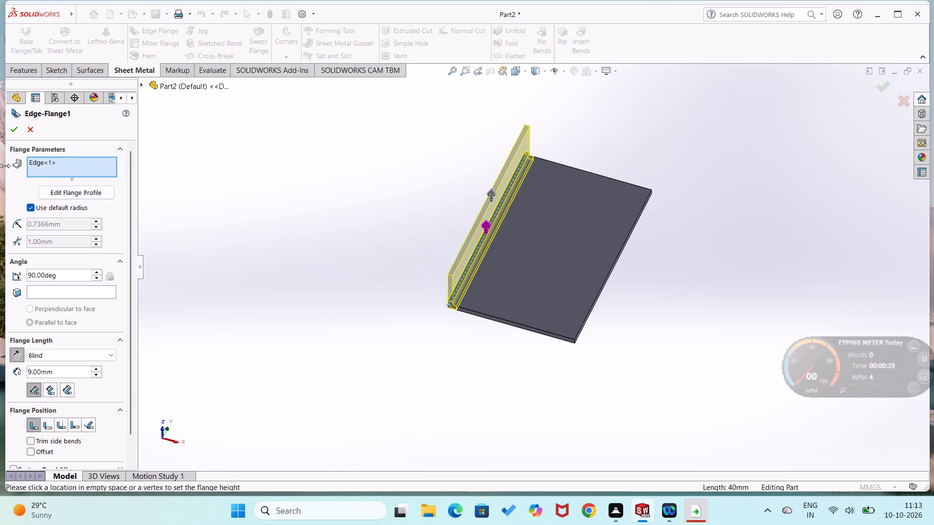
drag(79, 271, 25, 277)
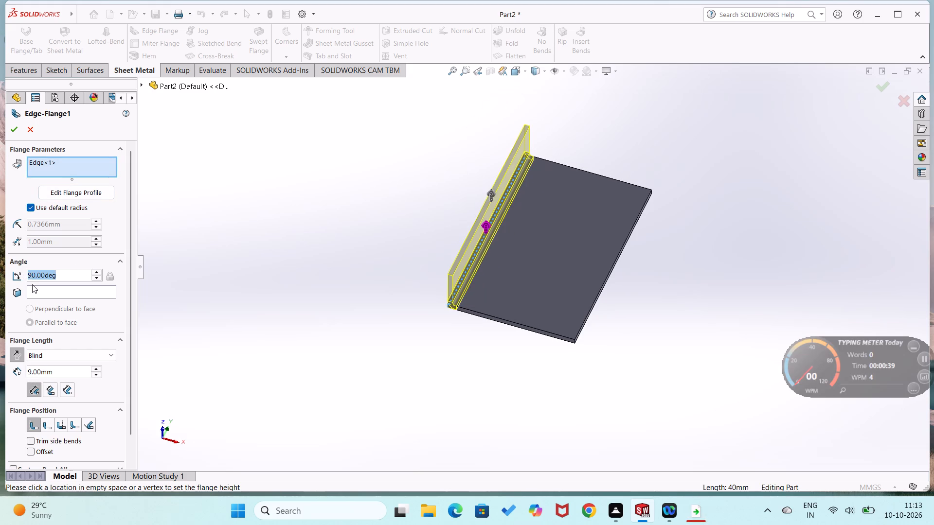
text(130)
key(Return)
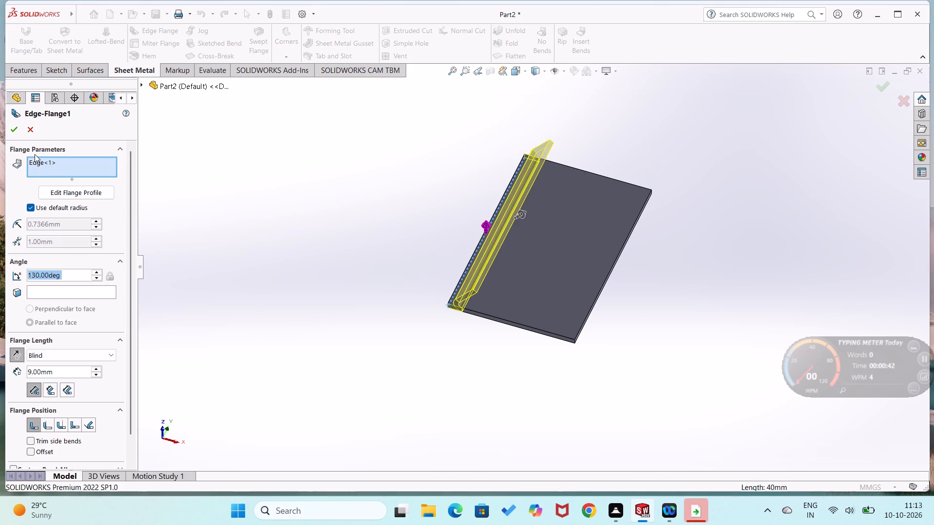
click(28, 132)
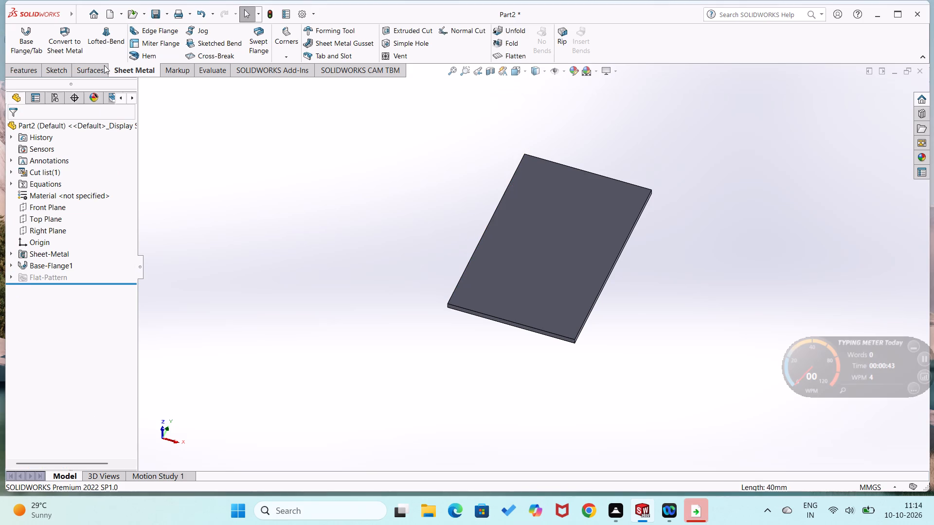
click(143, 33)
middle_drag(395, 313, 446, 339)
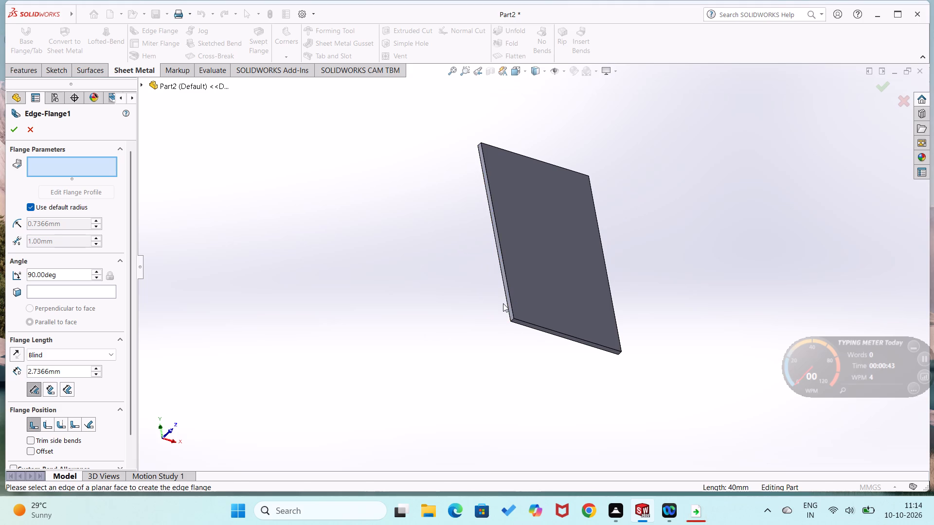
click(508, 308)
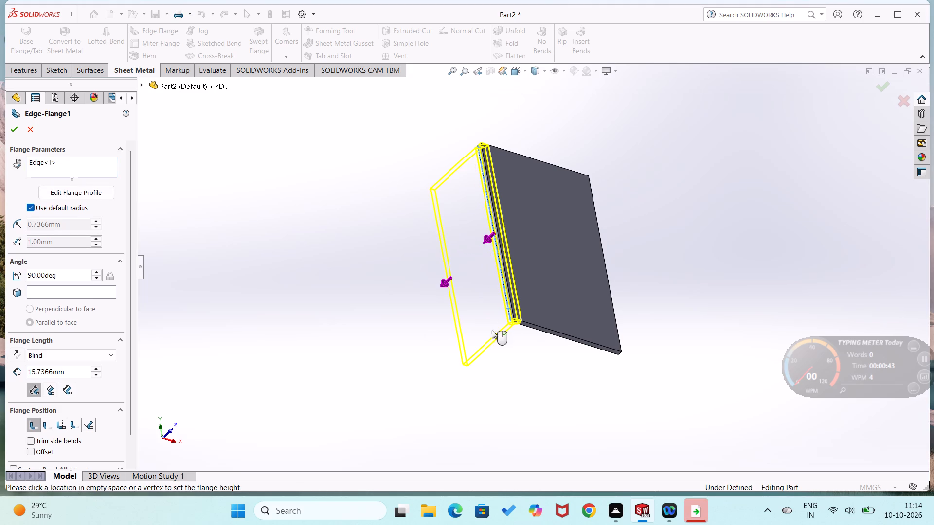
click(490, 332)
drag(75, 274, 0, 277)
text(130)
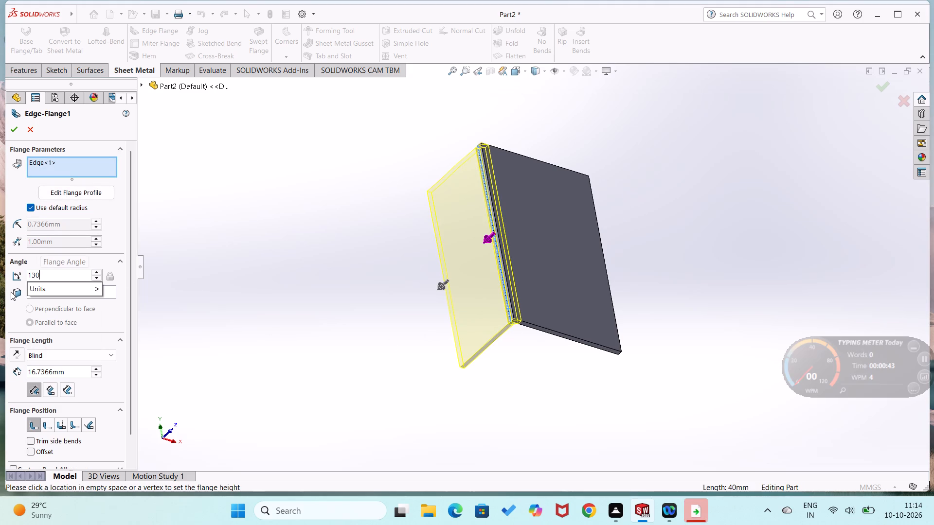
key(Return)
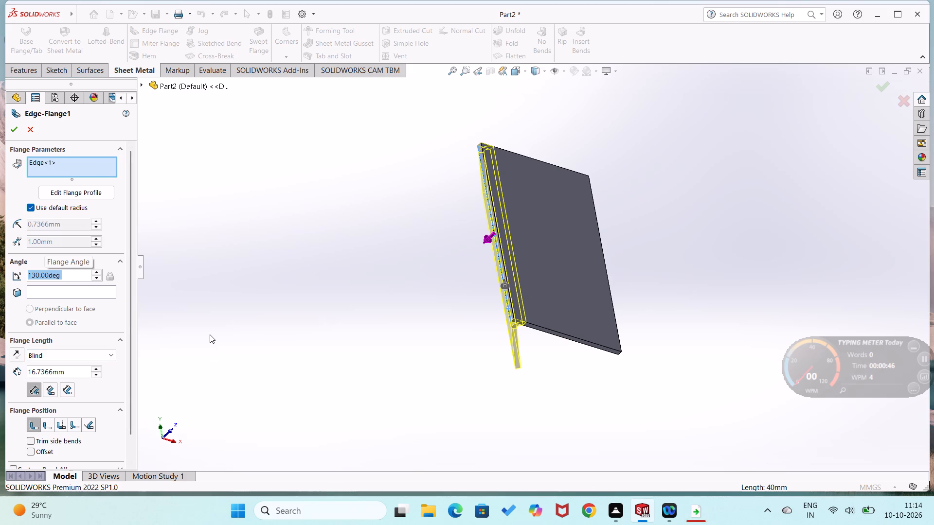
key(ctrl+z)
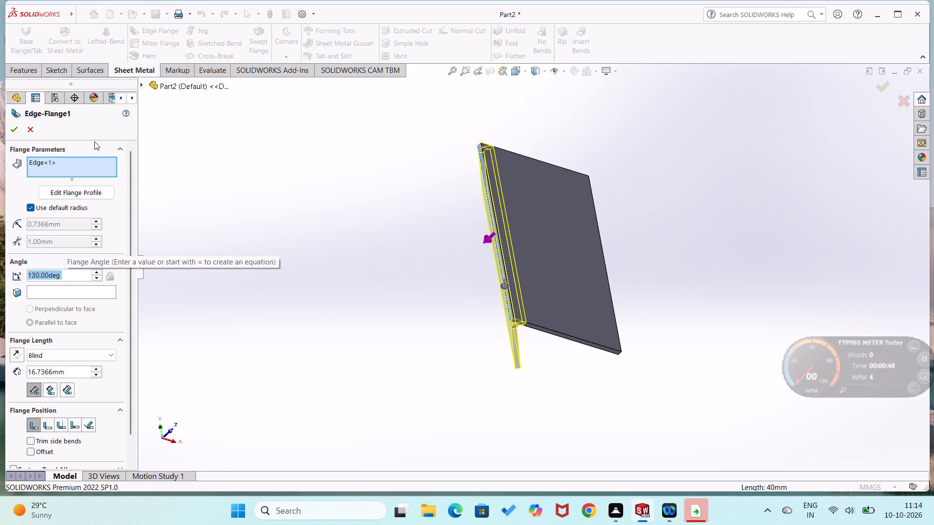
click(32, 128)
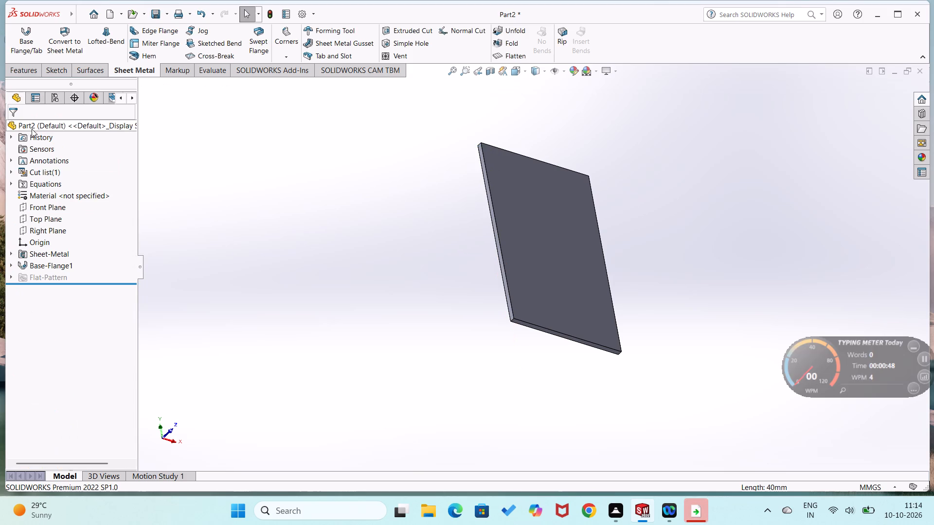
Add an edge flange 20 mm long at a 45-degree angle along the plate's 40 mm edge opposite the origin.
click(156, 31)
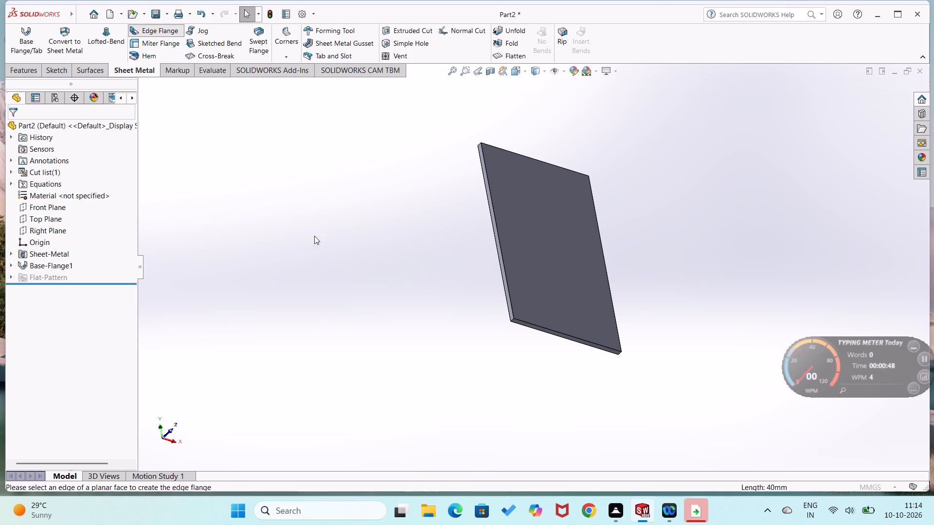
middle_drag(333, 257, 254, 230)
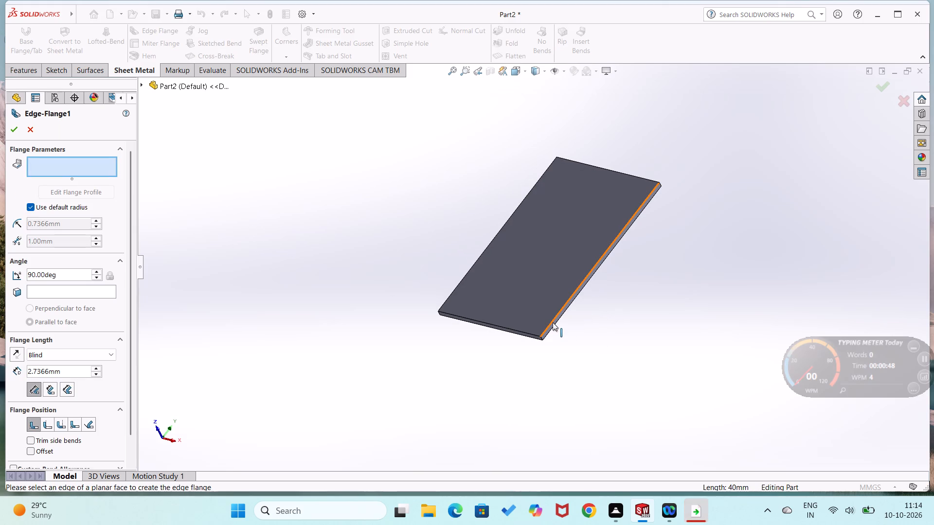
click(553, 322)
click(569, 373)
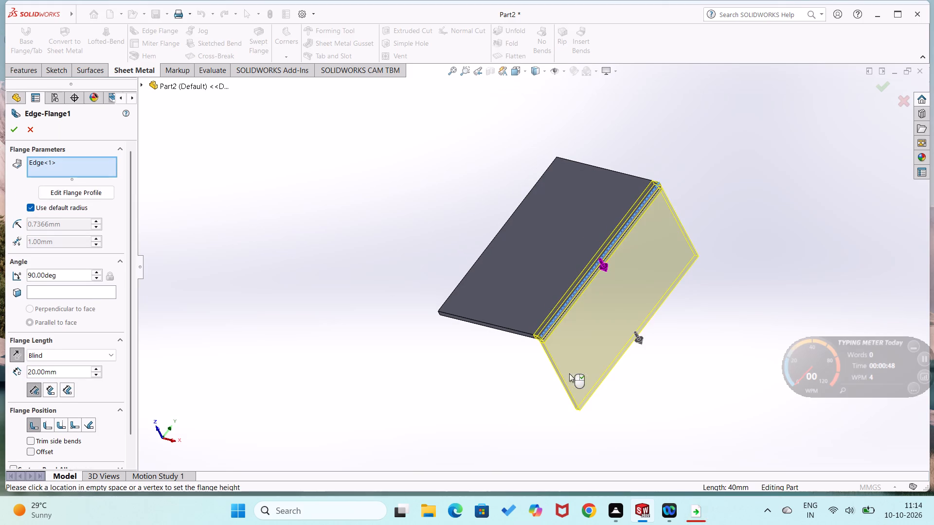
drag(76, 275, 0, 265)
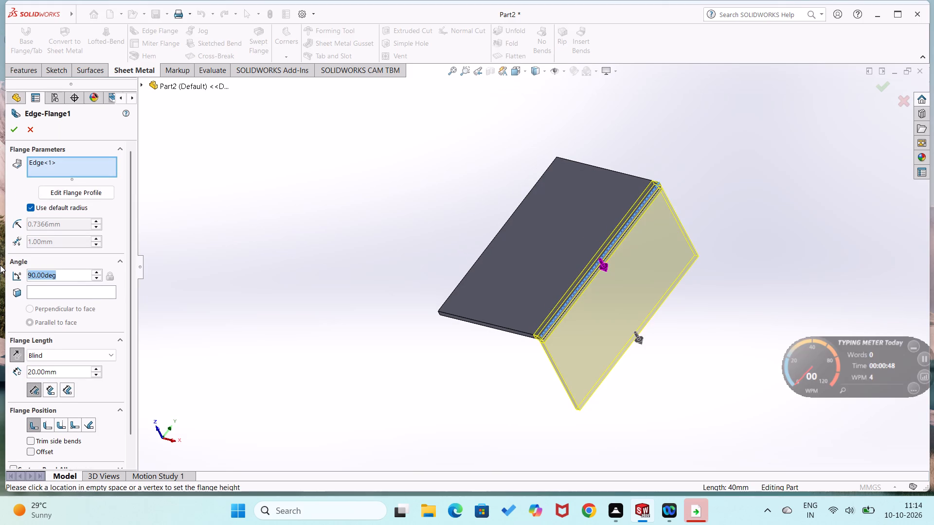
text(130)
key(Return)
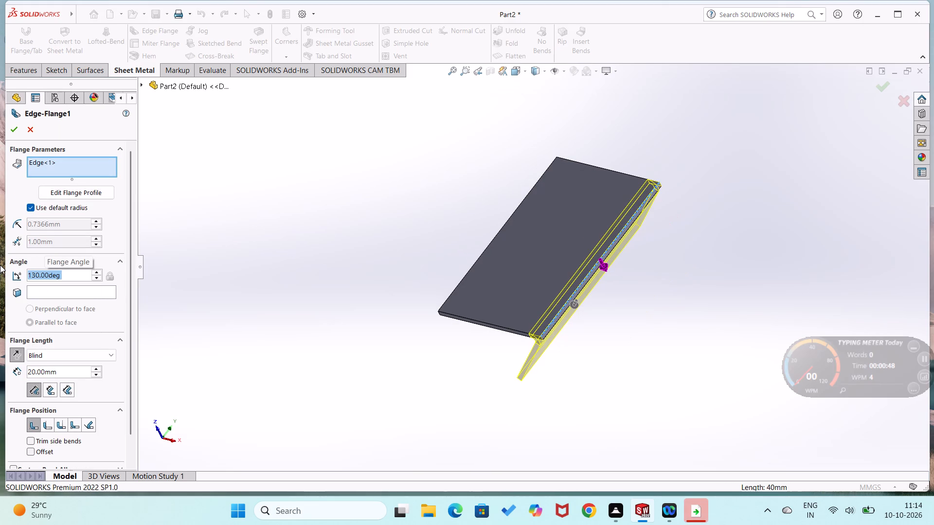
text(45)
key(Return)
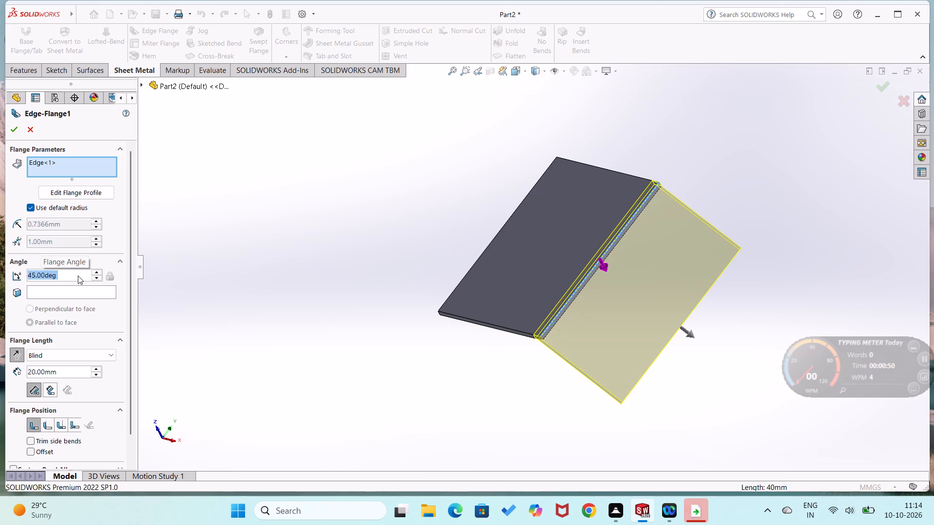
middle_drag(429, 398, 388, 356)
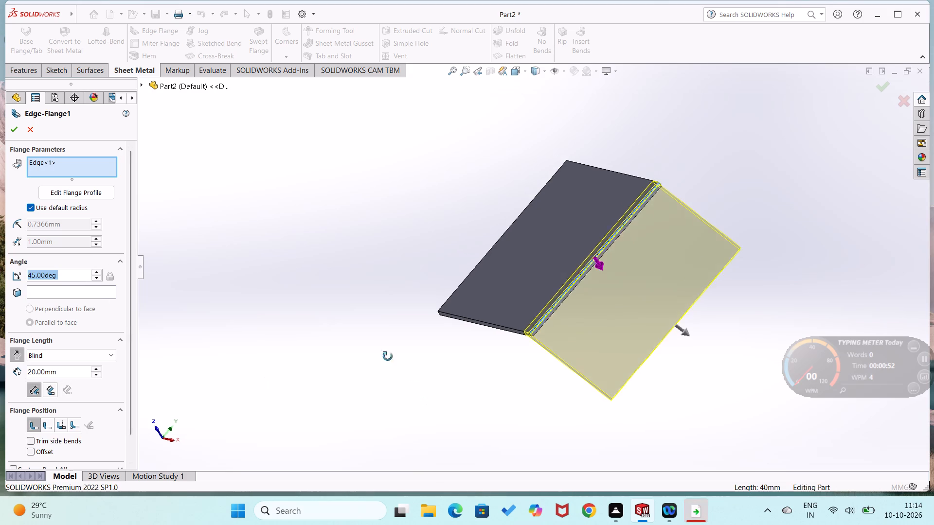
middle_drag(388, 356, 318, 231)
scroll(416, 415, up, 1)
middle_drag(416, 416, 475, 305)
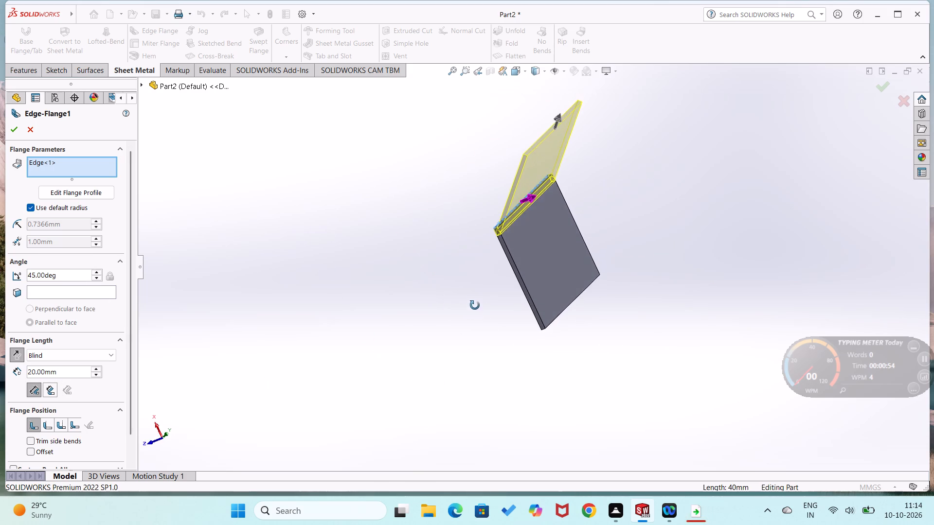
middle_drag(475, 305, 471, 300)
middle_drag(506, 368, 520, 383)
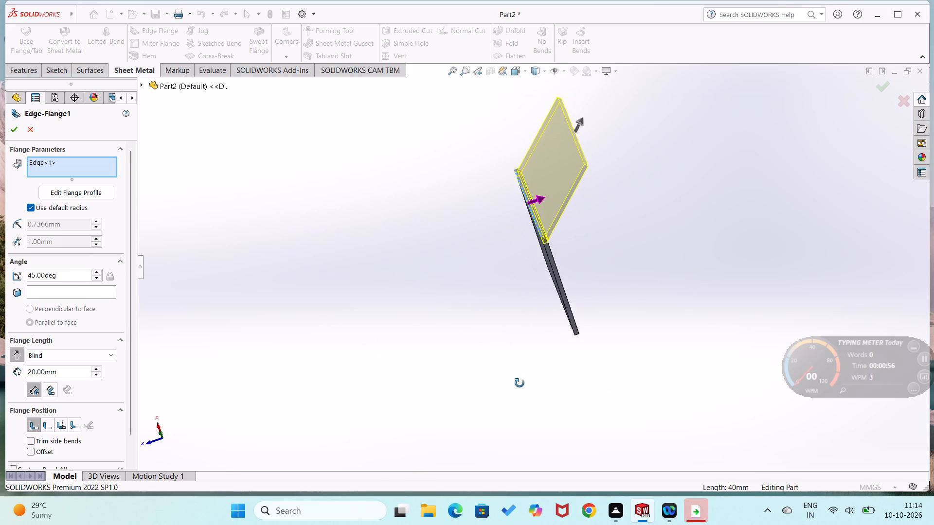
middle_drag(520, 383, 498, 368)
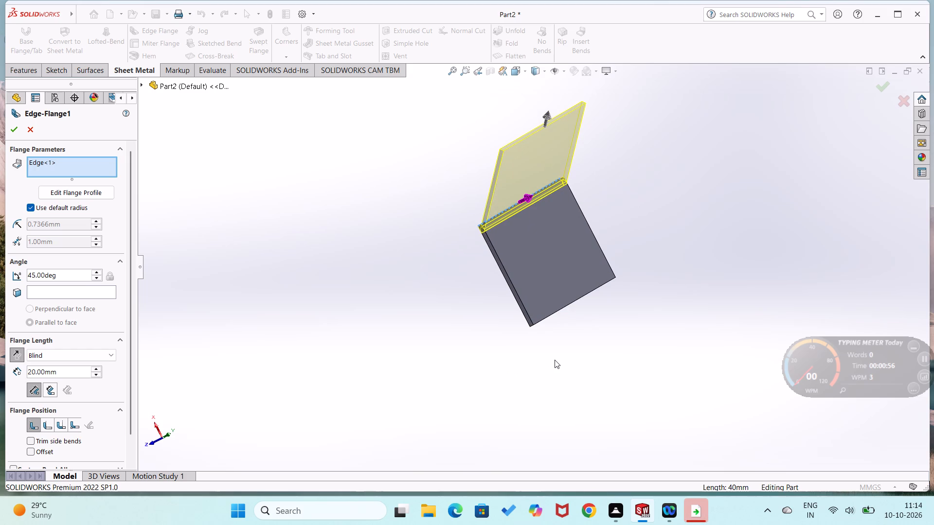
click(535, 372)
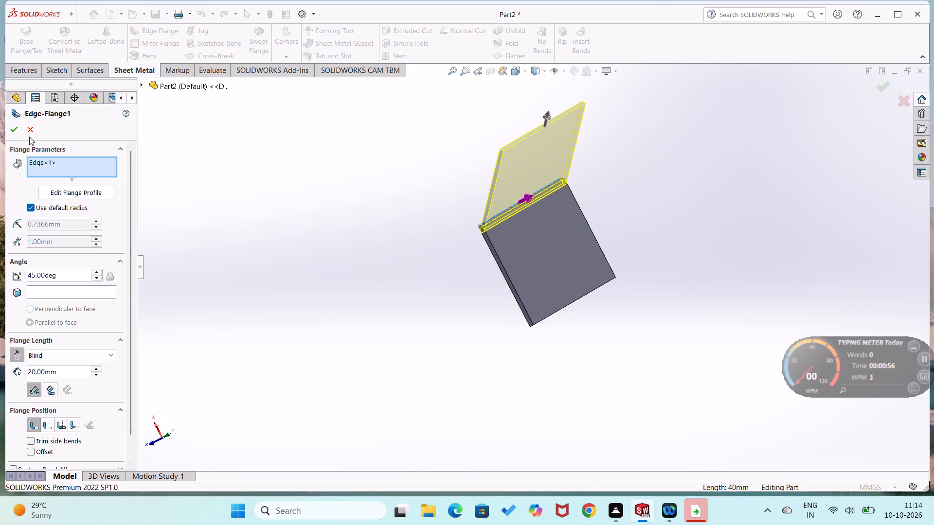
click(9, 127)
click(281, 309)
Edit the existing 45-degree edge flange and set its length to 6 mm.
middle_drag(417, 357, 455, 397)
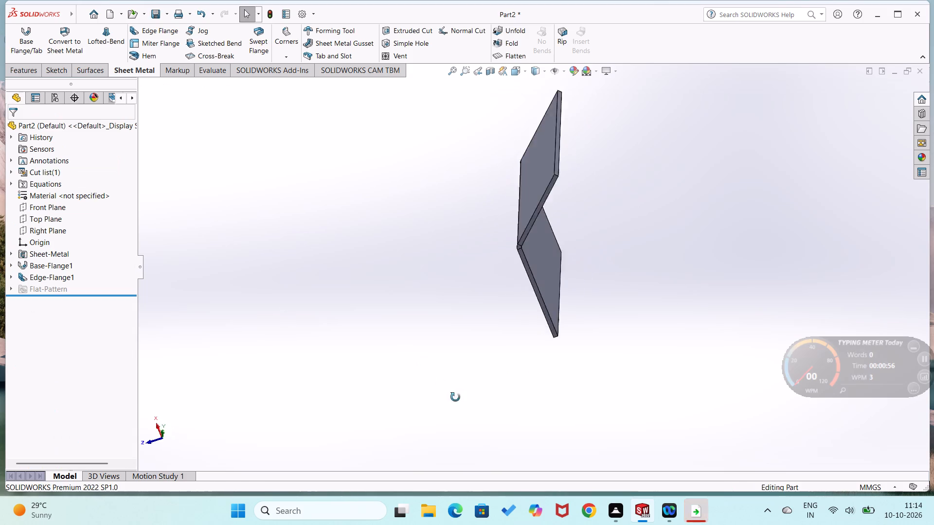
middle_drag(455, 397, 393, 440)
scroll(361, 472, up, 1)
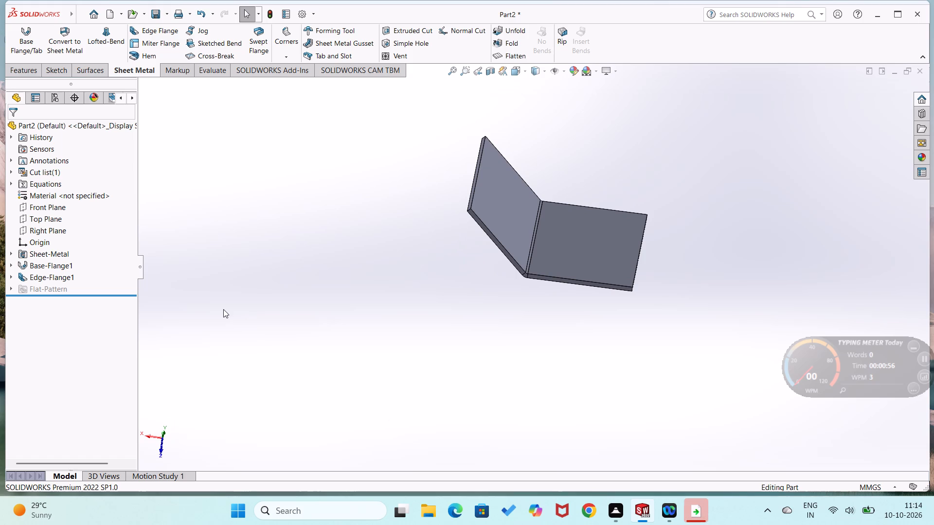
right_click(44, 278)
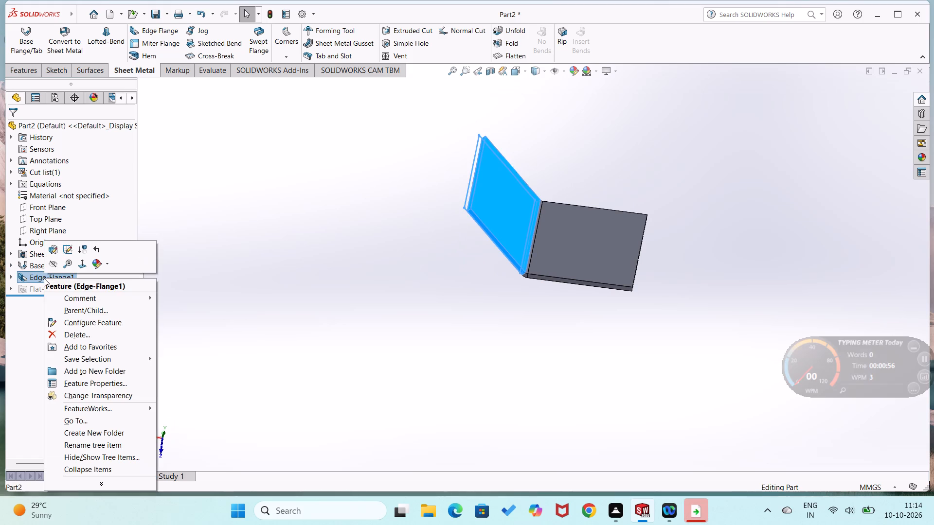
click(55, 252)
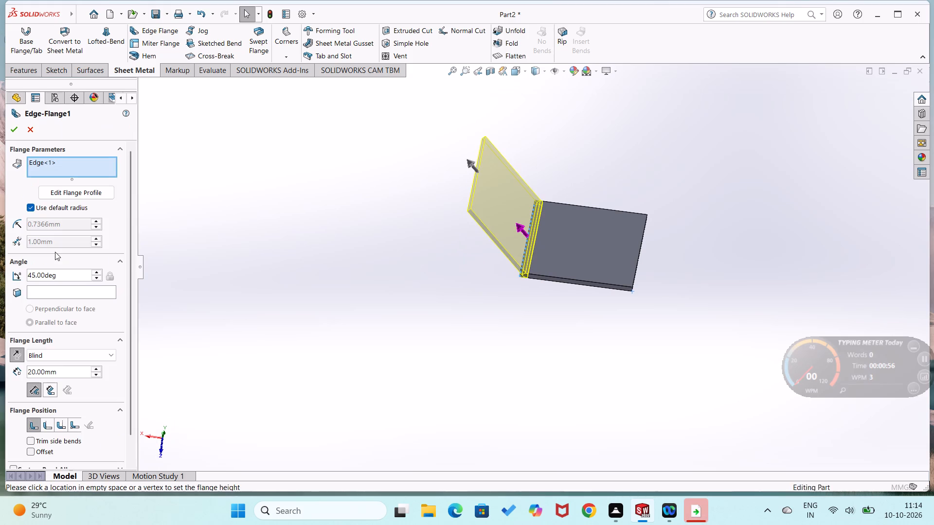
drag(72, 371, 0, 371)
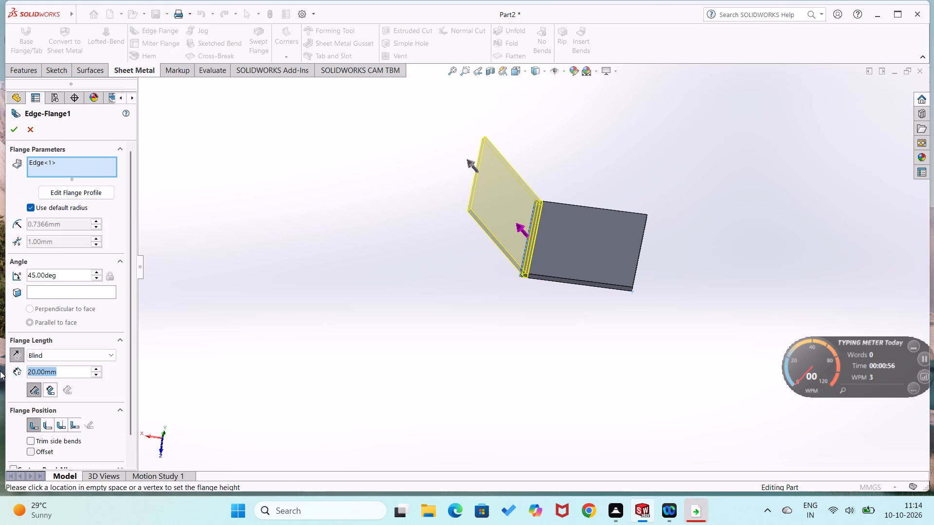
key(6)
key(Return)
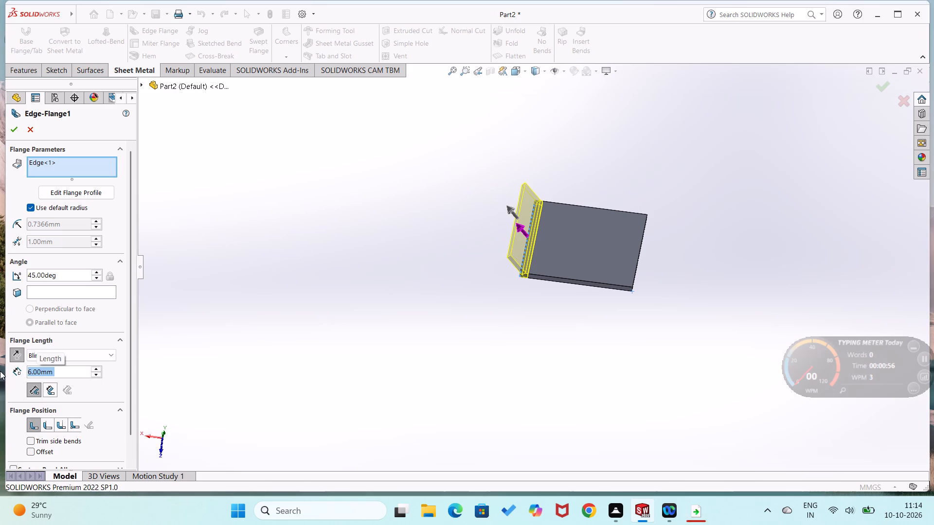
click(11, 127)
click(193, 269)
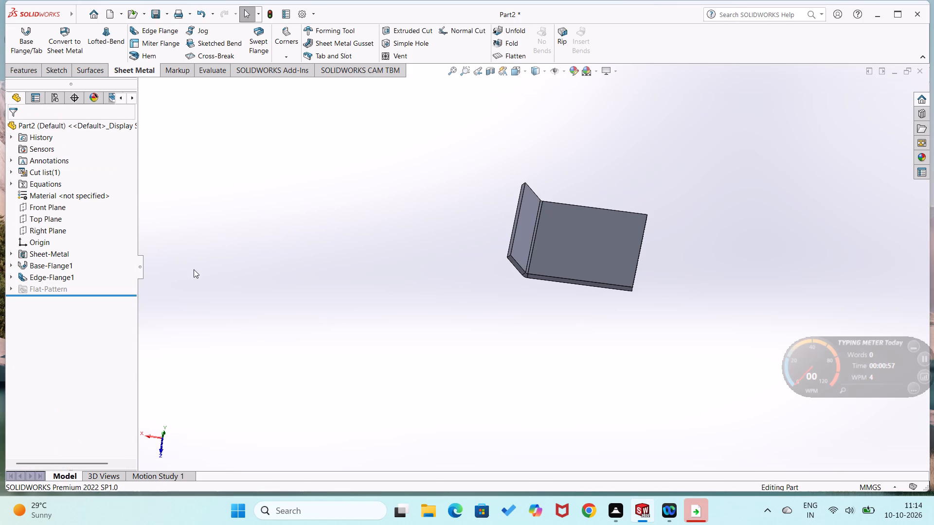
Start a second edge flange along the short flange's free 40 mm edge, with its angle set to 45 degrees.
key(ctrl+7)
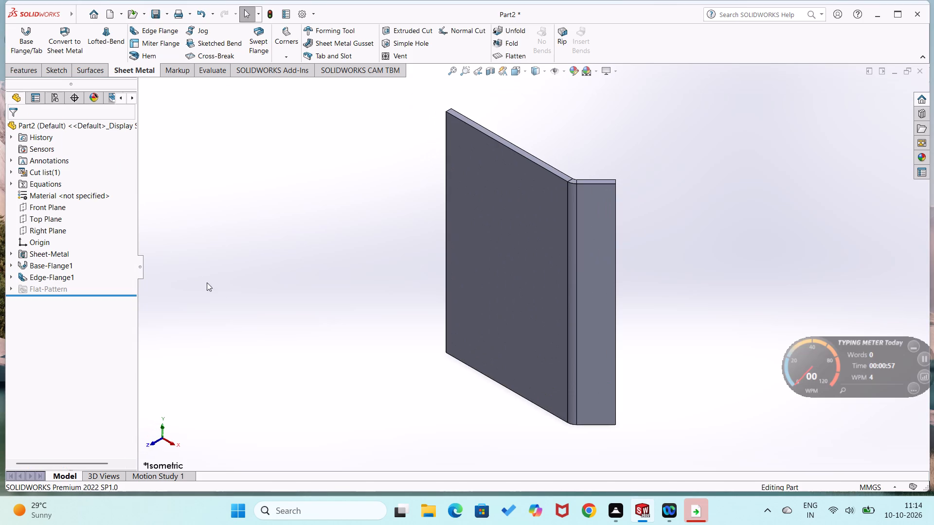
click(219, 295)
middle_drag(479, 439, 390, 409)
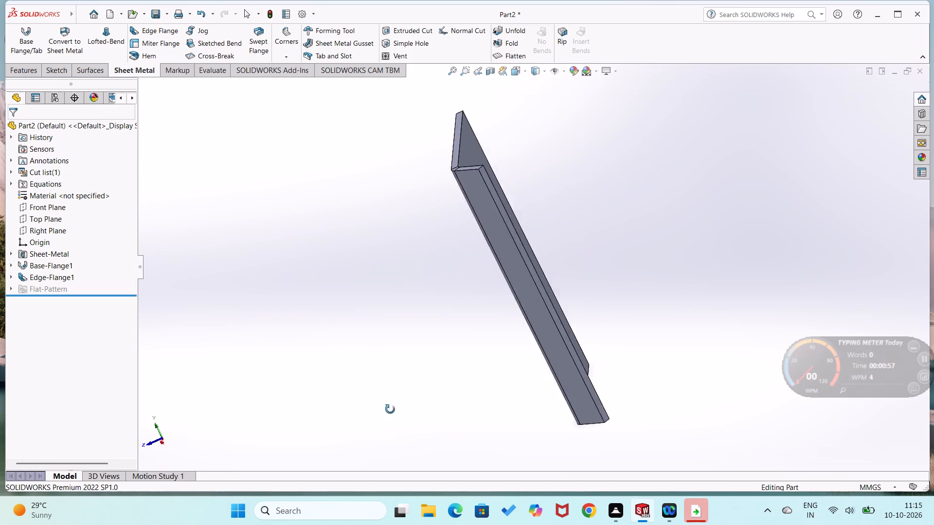
middle_drag(390, 409, 323, 340)
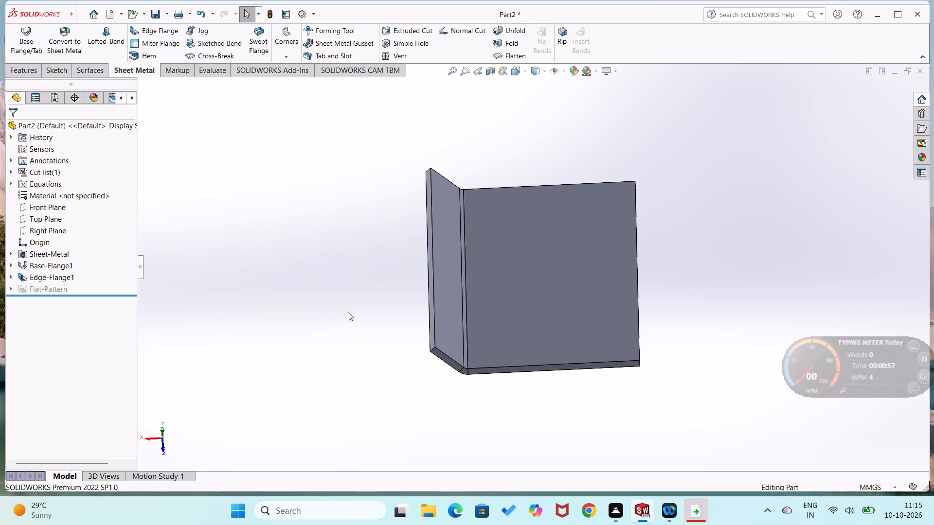
right_drag(372, 304, 204, 300)
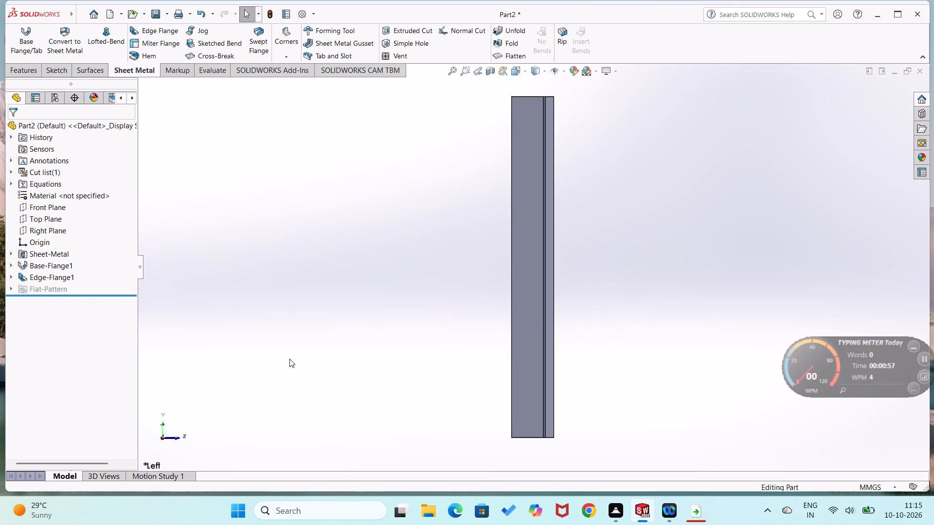
middle_drag(289, 359, 351, 315)
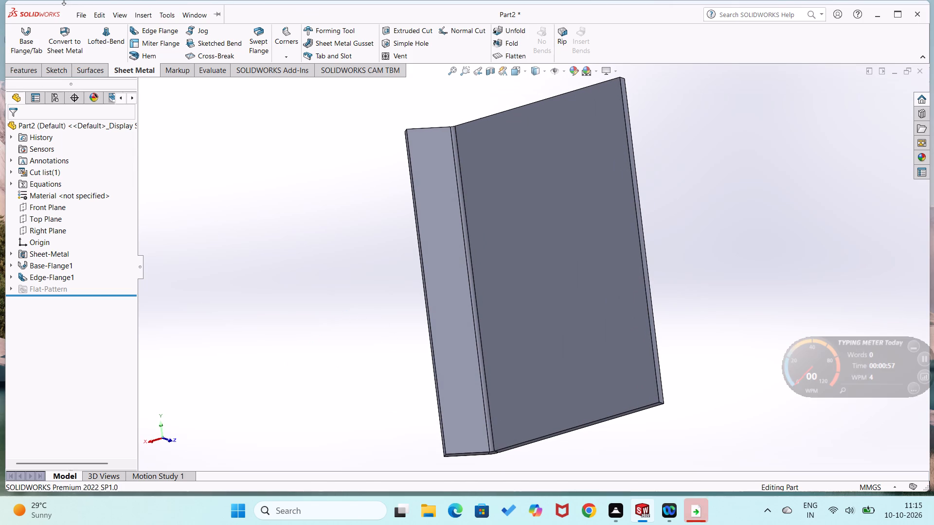
drag(305, 195, 282, 174)
click(153, 25)
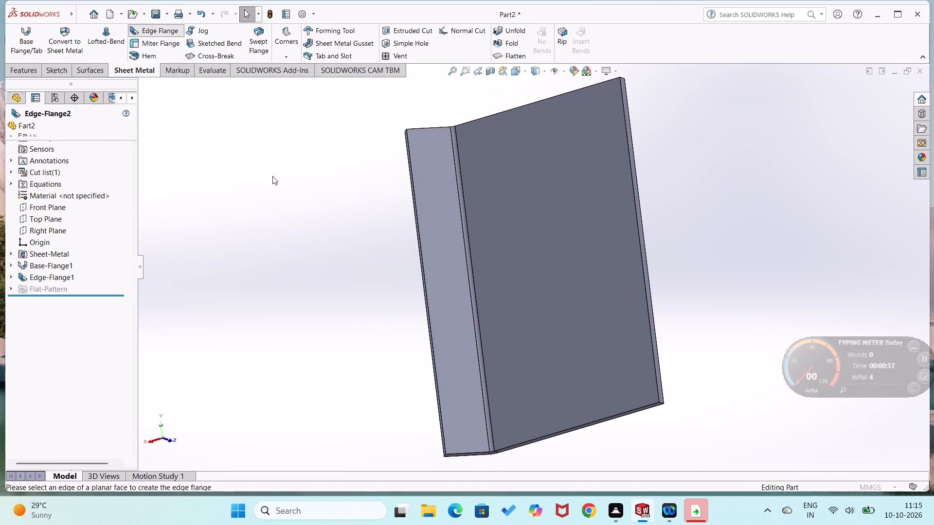
middle_drag(290, 223, 330, 190)
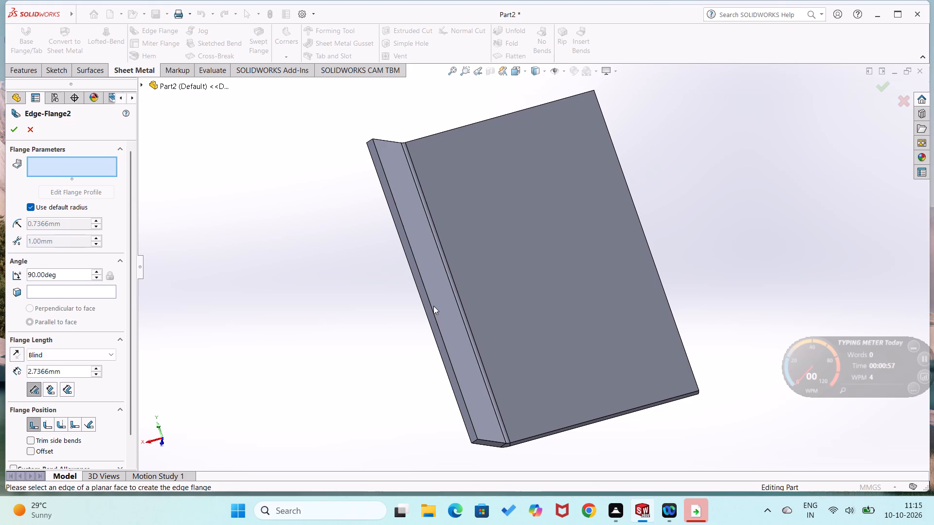
click(432, 309)
click(316, 307)
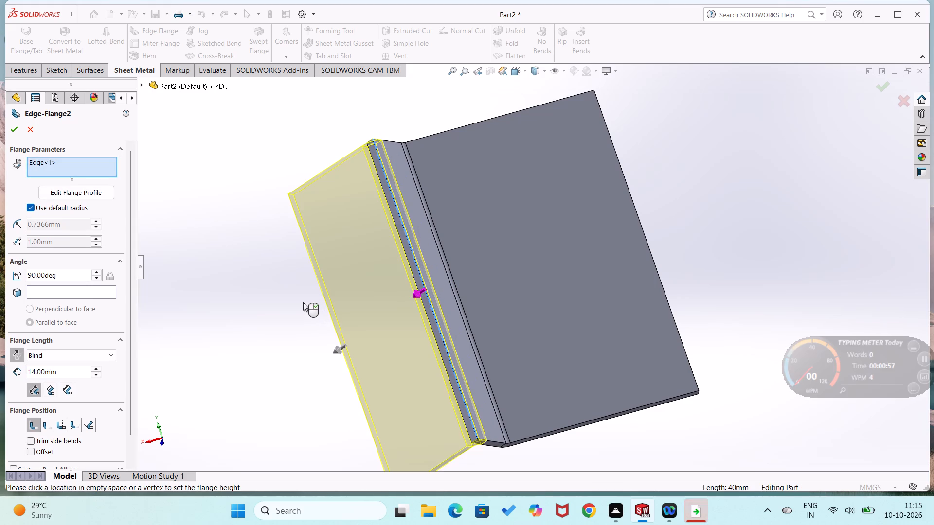
scroll(355, 360, up, 2)
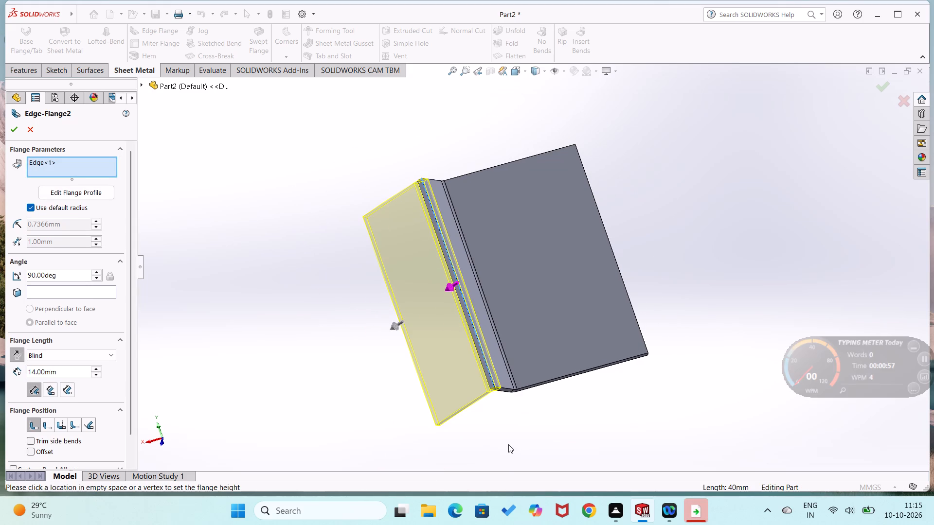
scroll(508, 444, up, 1)
middle_drag(515, 421, 502, 315)
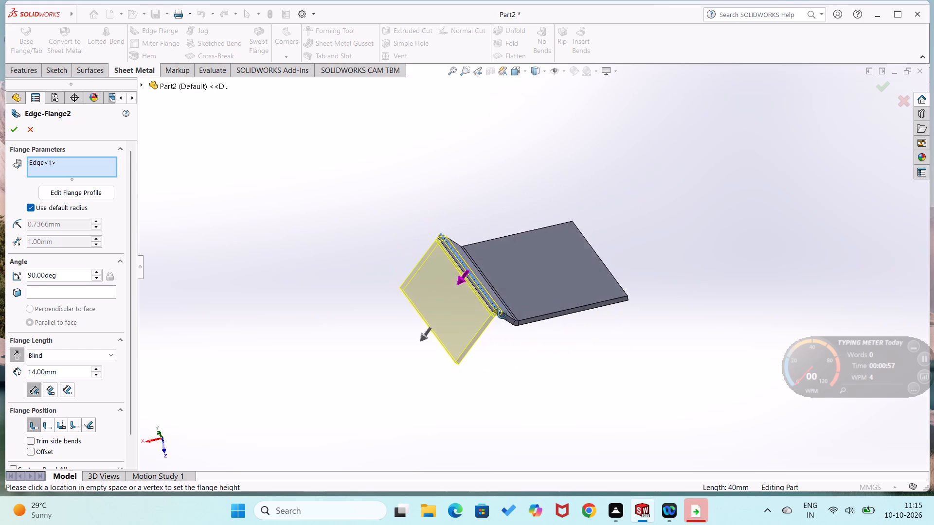
middle_drag(502, 315, 508, 311)
drag(75, 274, 0, 274)
text(45)
key(Return)
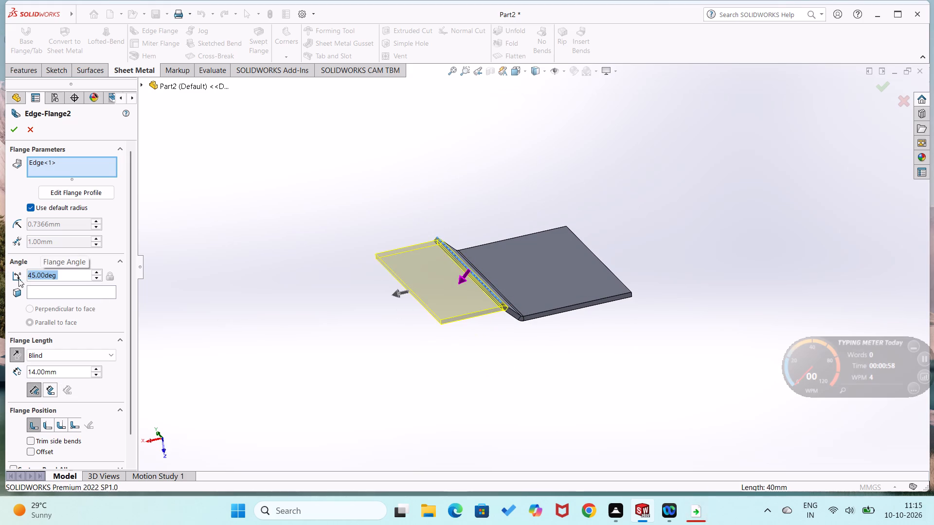
Set the second edge flange's length to 15 mm and complete it.
scroll(269, 332, up, 2)
middle_drag(438, 382, 418, 336)
scroll(424, 340, up, 1)
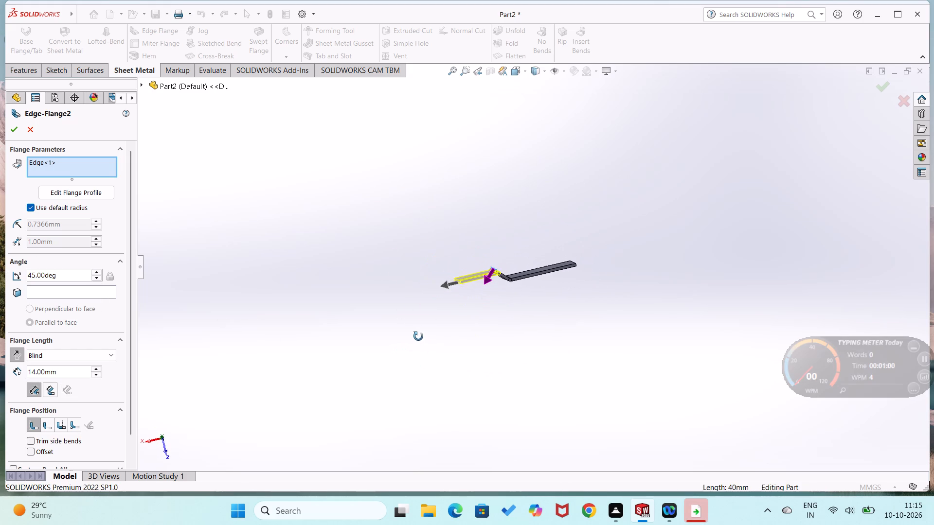
middle_drag(418, 336, 417, 343)
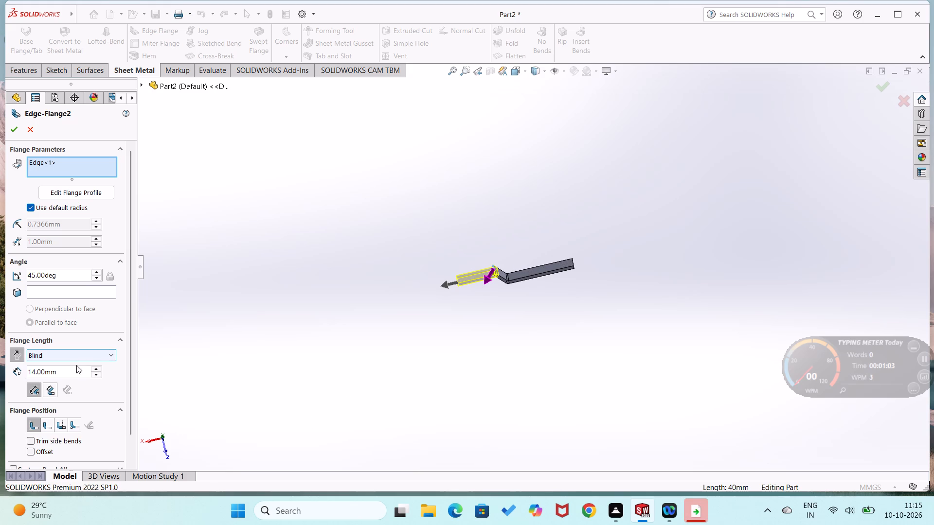
drag(74, 370, 8, 371)
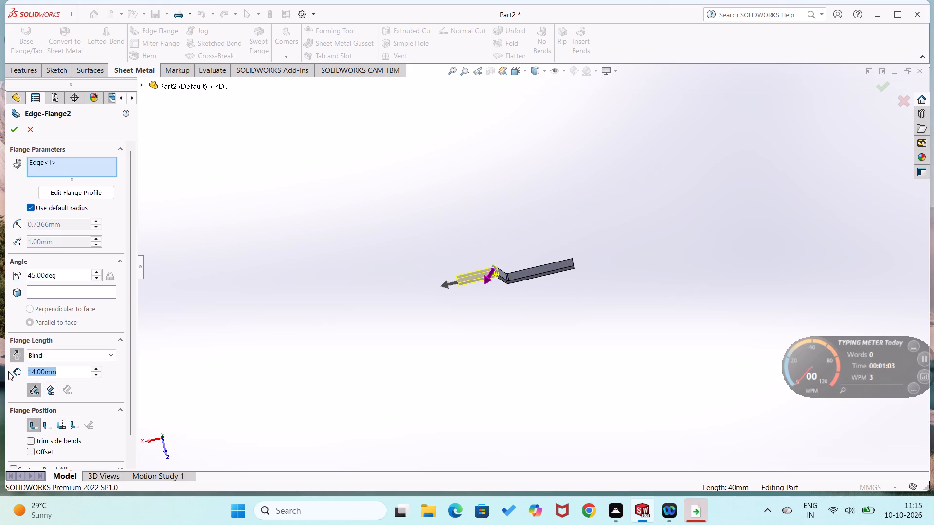
text(15)
key(Return)
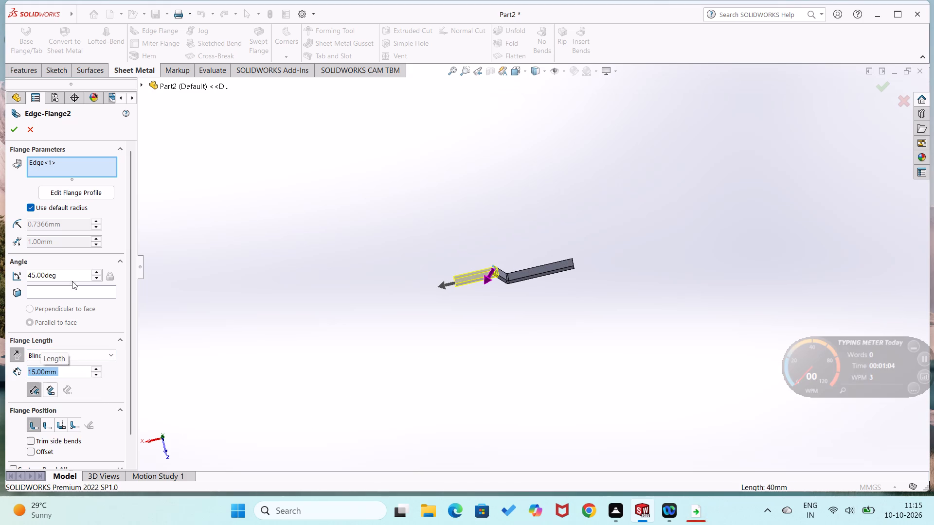
click(17, 133)
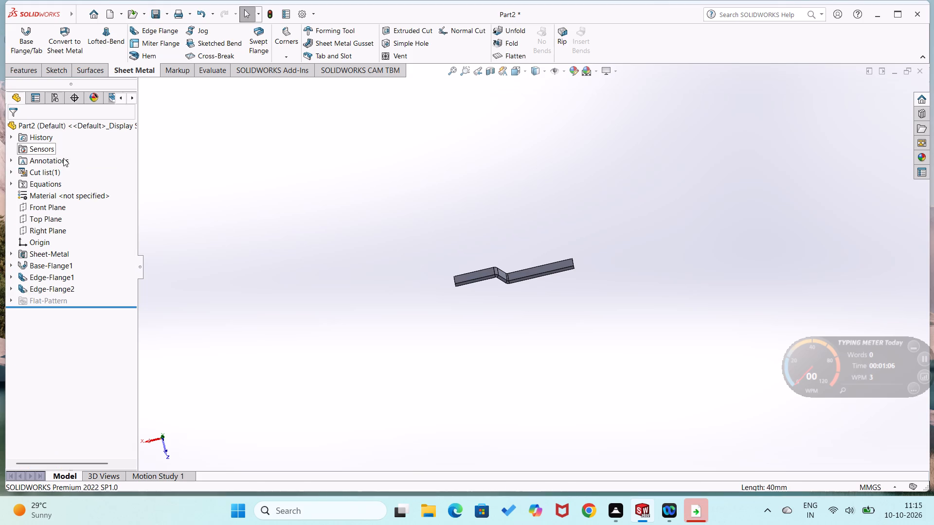
Examine the double-bent part's profile and flange directions in the standard views and at an angle.
click(149, 204)
key(ctrl+1)
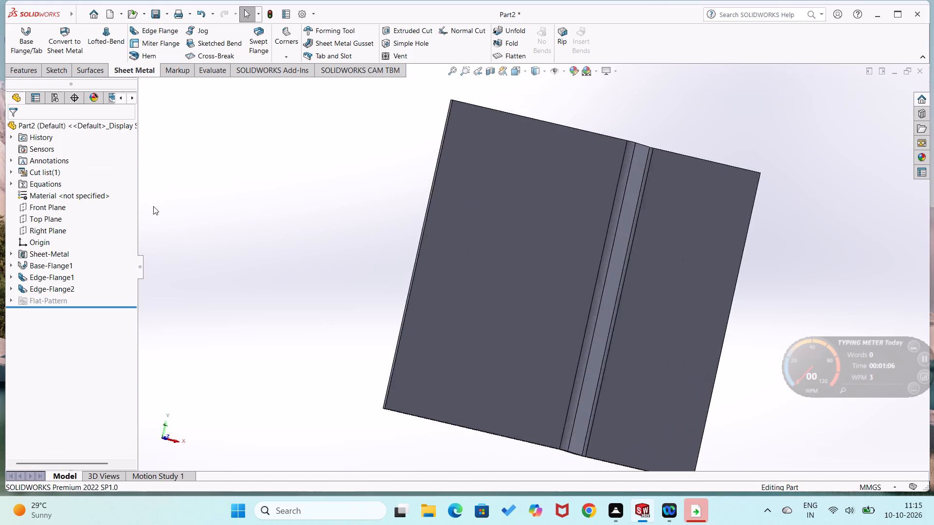
key(ctrl+2)
key(ctrl+3)
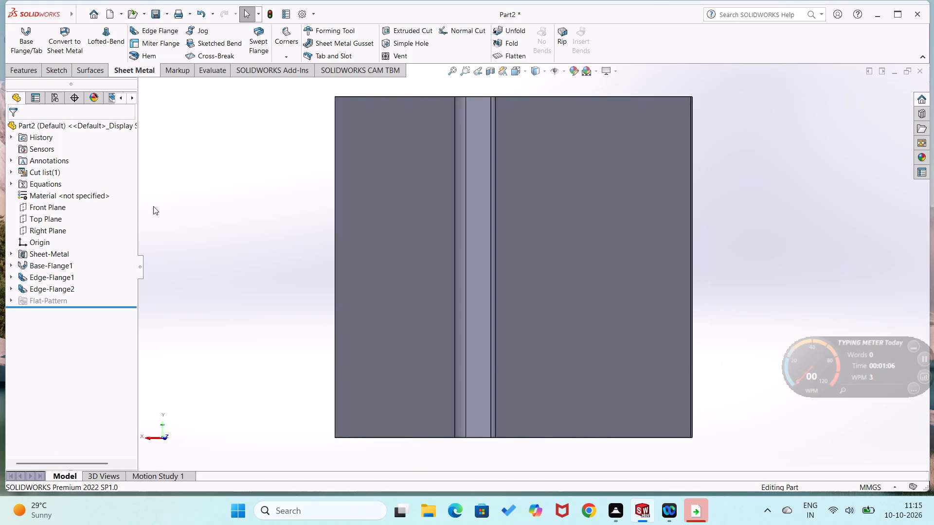
key(ctrl+5)
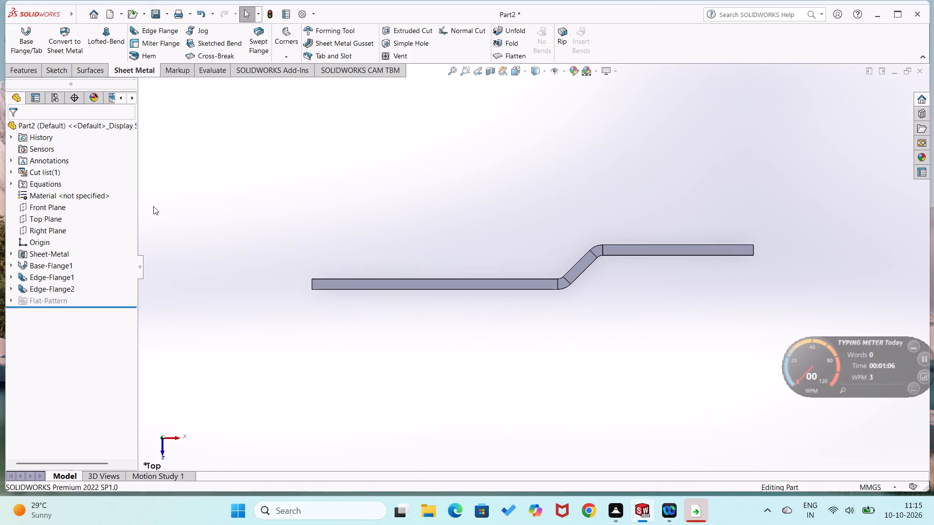
drag(278, 303, 283, 305)
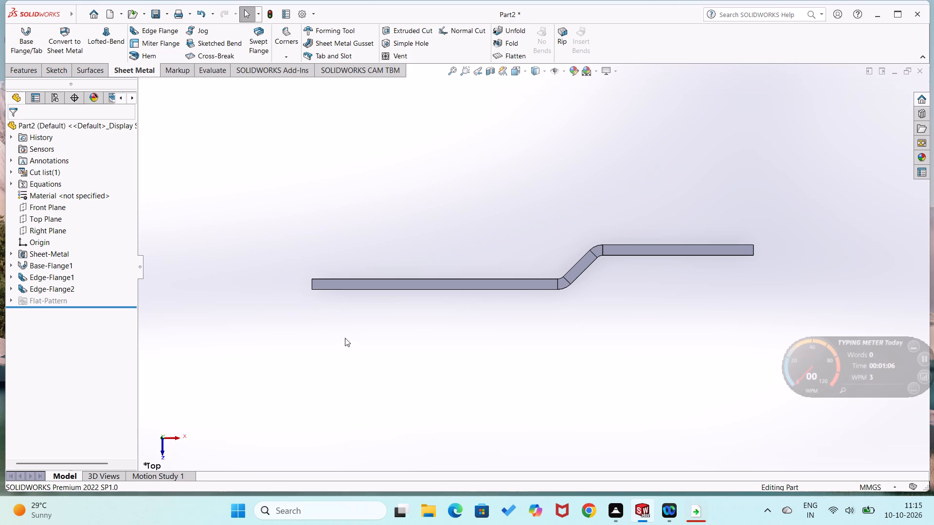
middle_drag(445, 297, 457, 346)
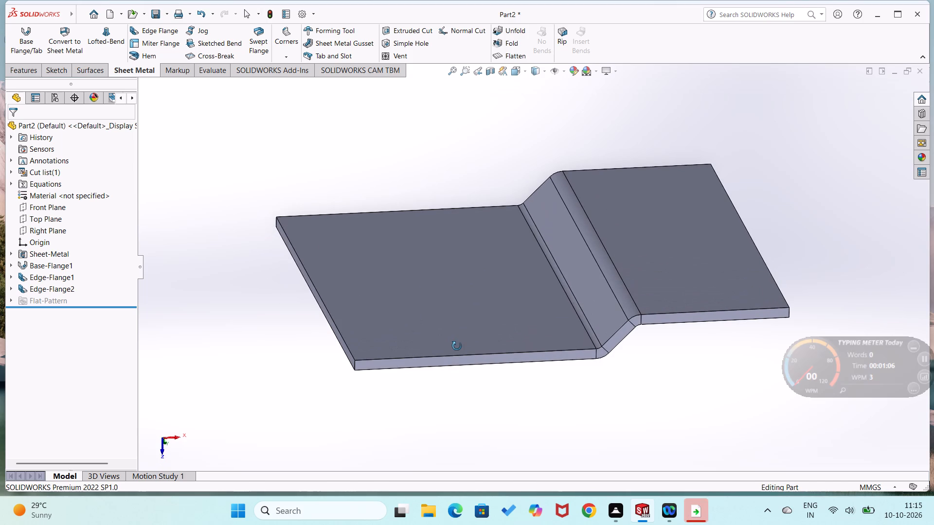
middle_drag(457, 346, 455, 348)
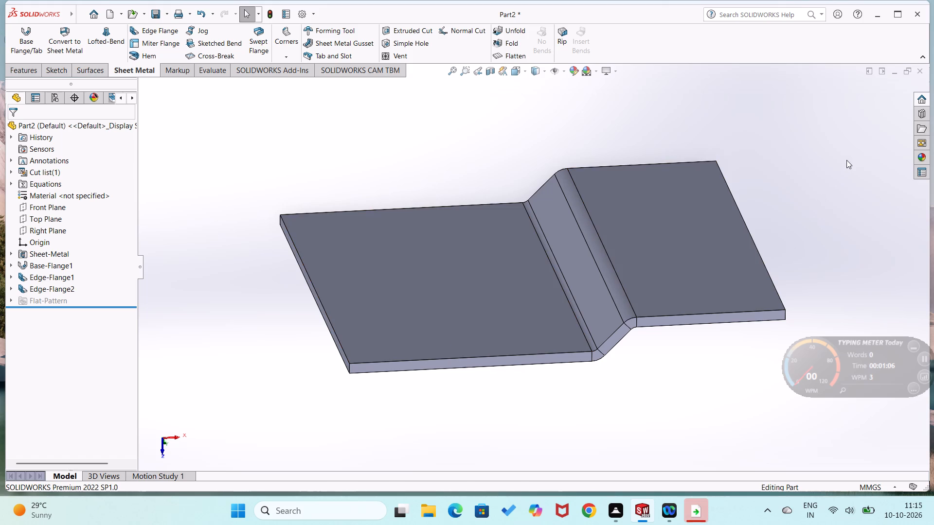
On the base flange's flat face, sketch a line from the bend to the origin, a 3 mm vertical stub and a diagonal about 27 mm long.
right_click(400, 298)
click(423, 249)
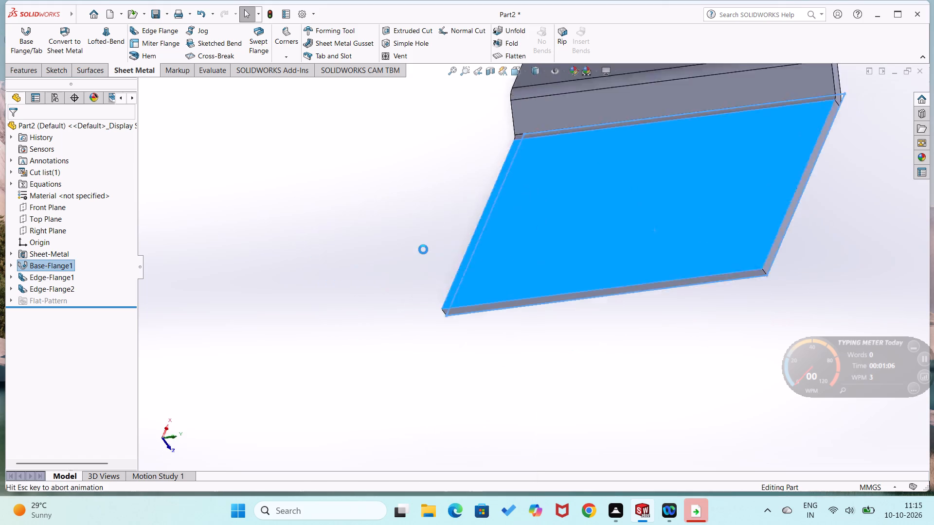
click(200, 236)
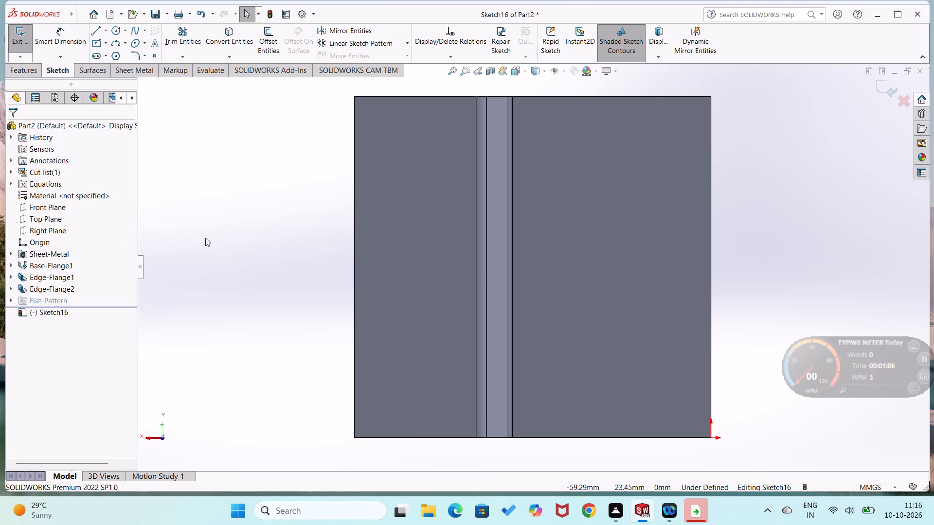
right_drag(285, 289, 195, 345)
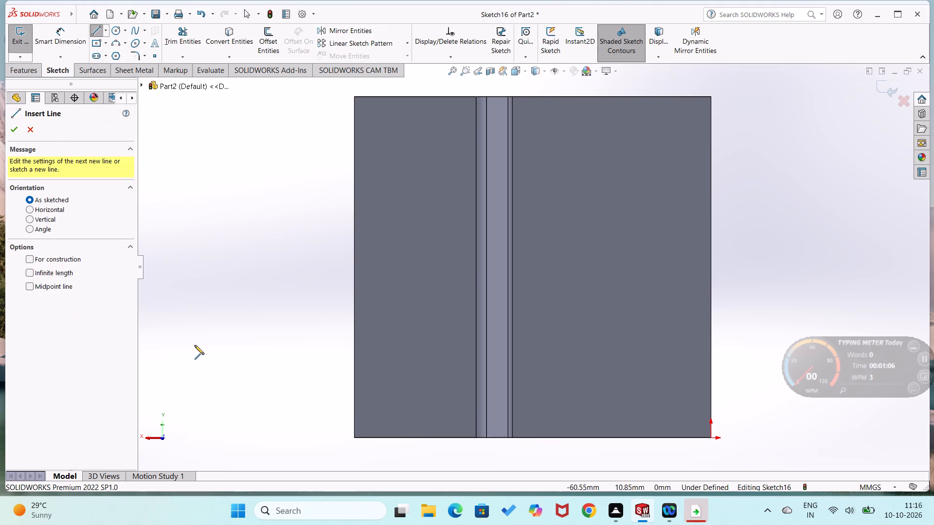
click(511, 437)
drag(713, 438, 713, 411)
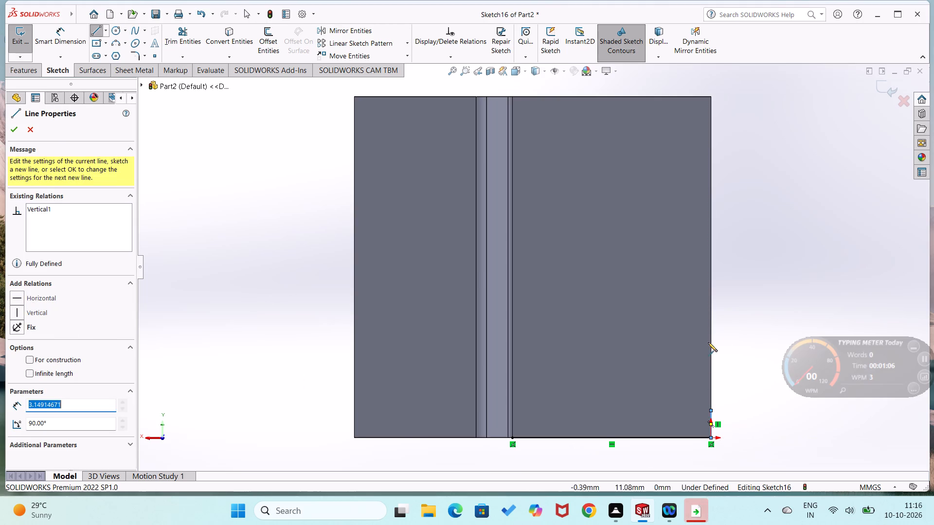
click(711, 324)
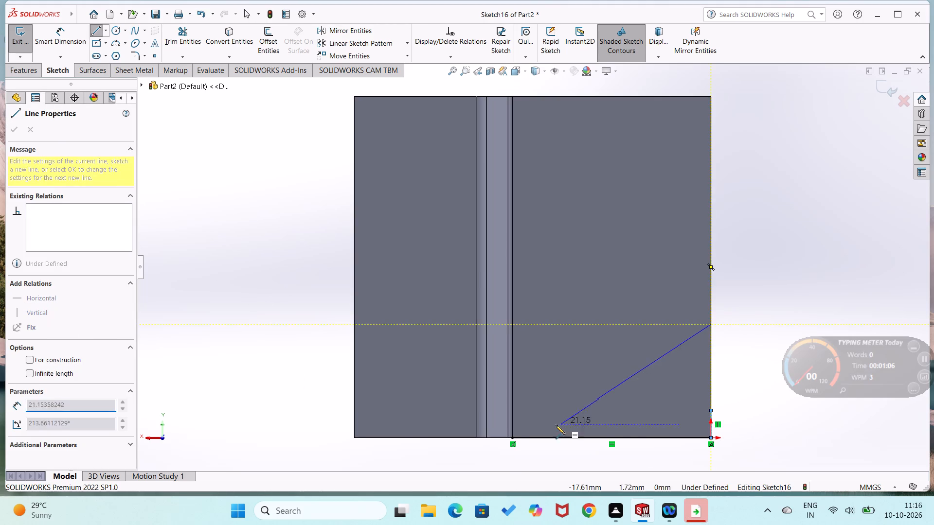
click(510, 439)
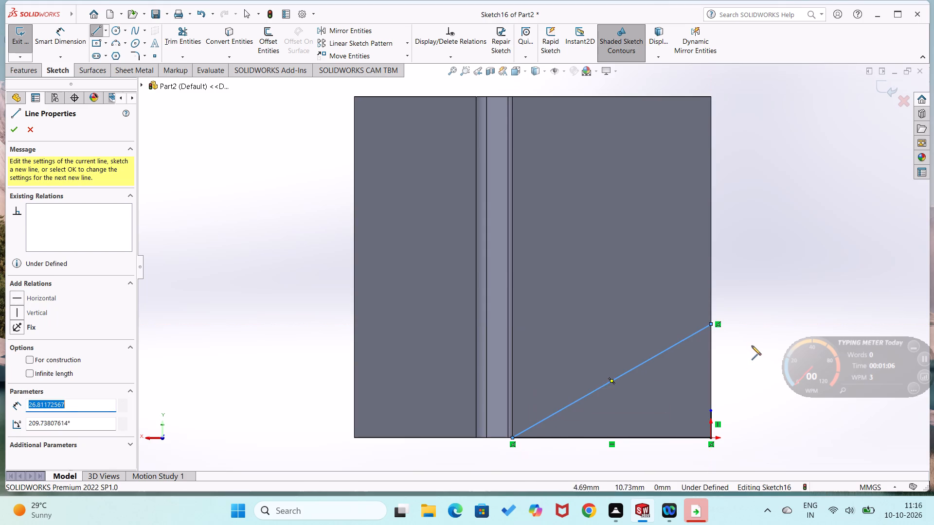
right_drag(752, 346, 824, 226)
Sketch a closed triangle with legs of about 4 mm at the base flange's other free corner, opposite the origin.
right_drag(854, 219, 777, 278)
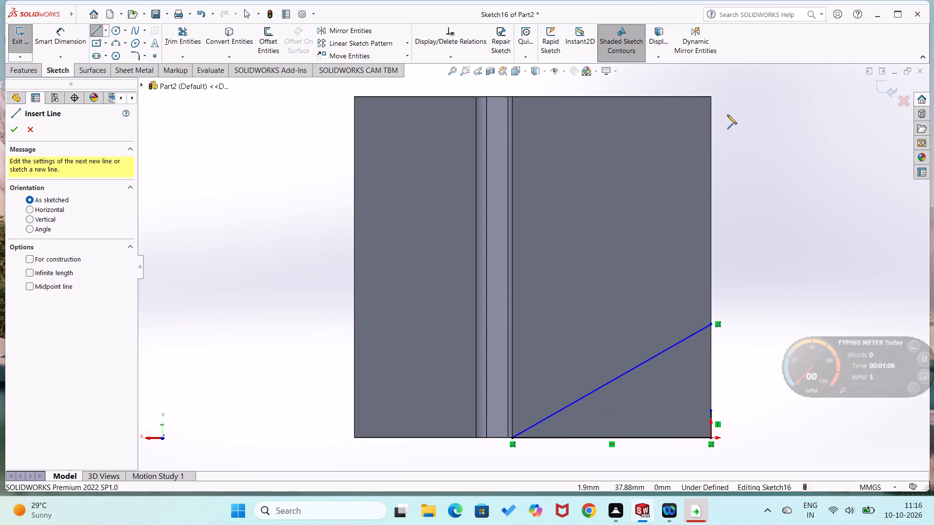
click(710, 95)
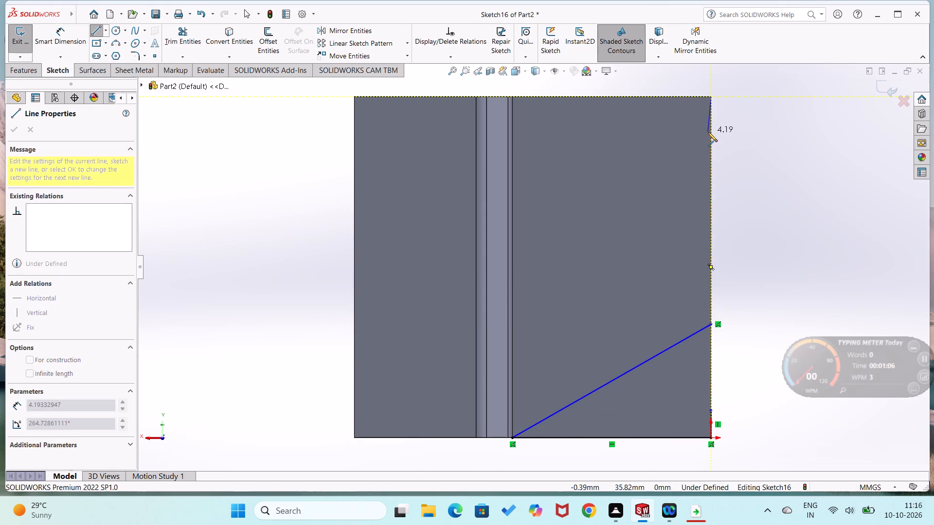
click(710, 135)
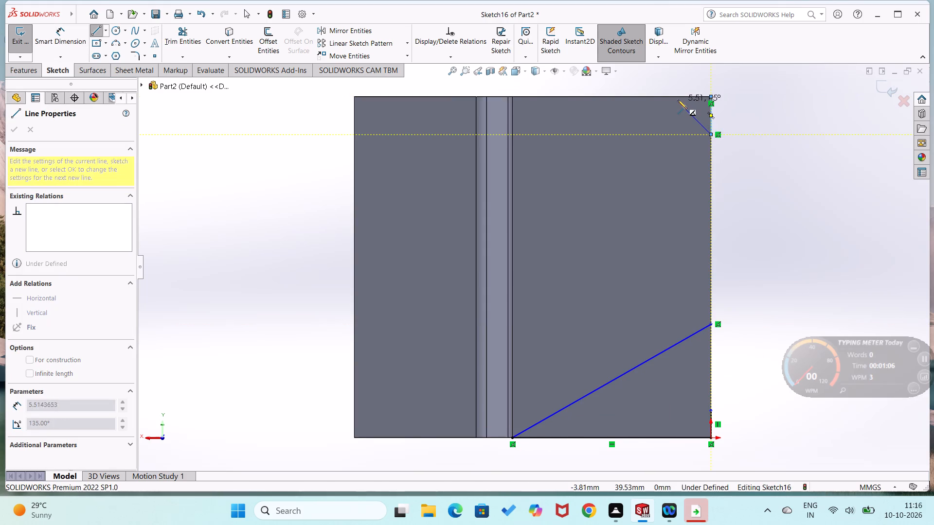
click(677, 97)
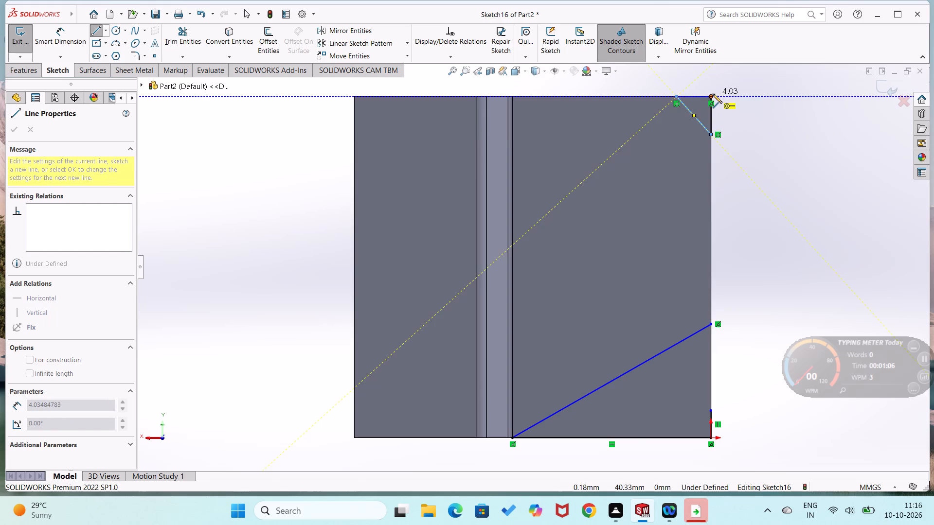
click(708, 97)
Dimension the distance along the free edge between the long diagonal's end and the small triangle as 15 mm.
right_drag(754, 170, 772, 79)
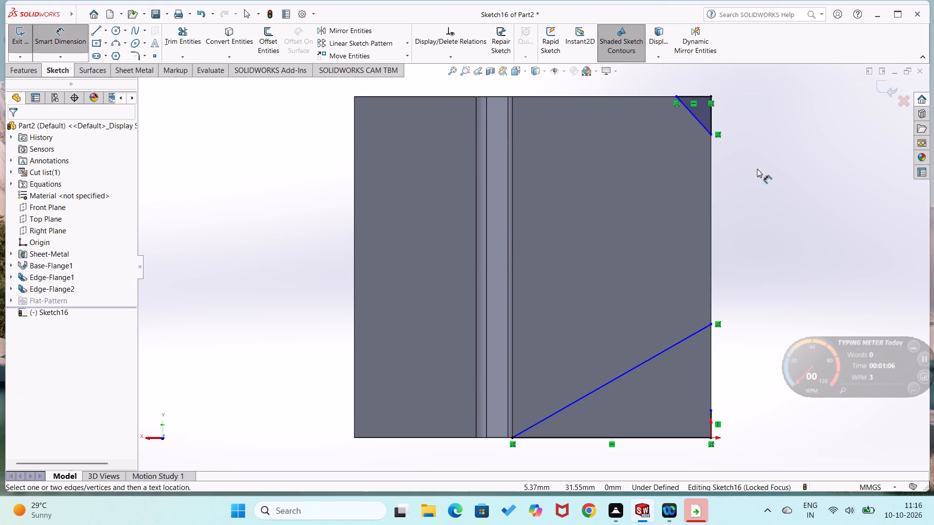
click(711, 324)
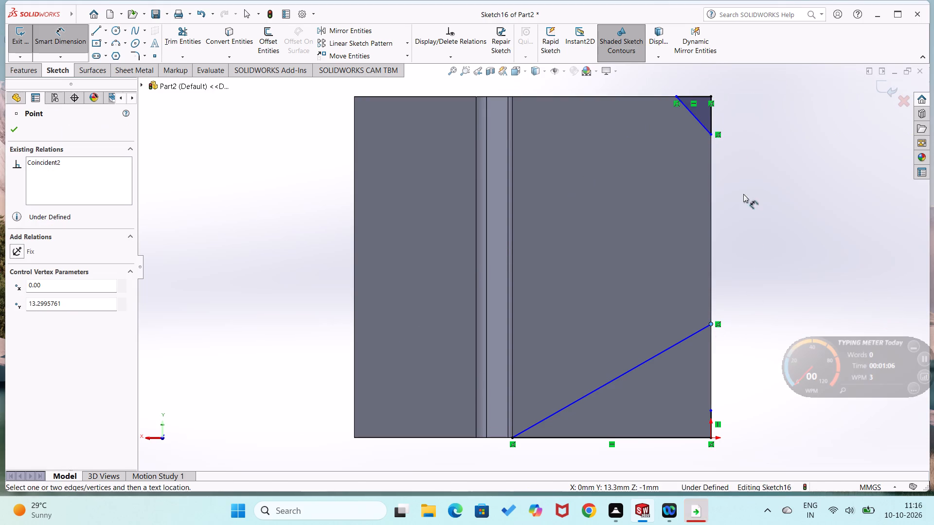
click(711, 135)
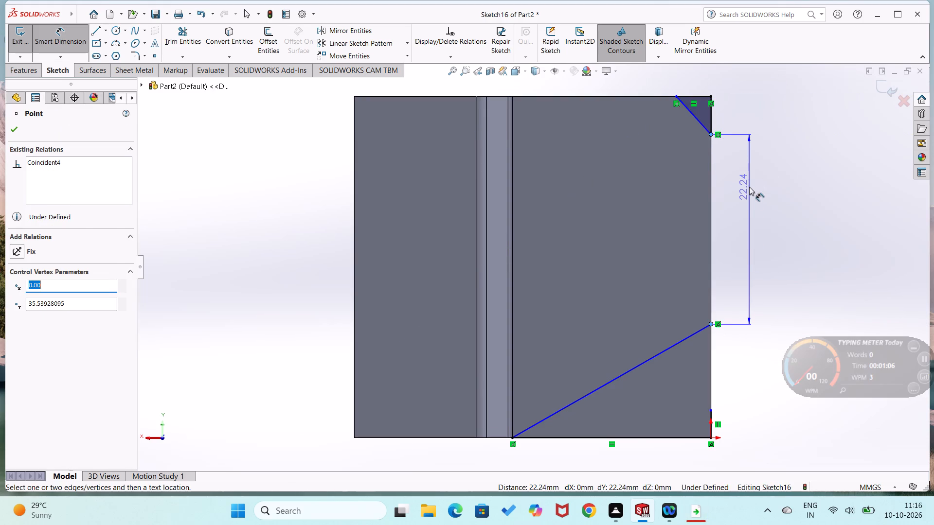
click(749, 187)
key(1)
key(5)
key(Return)
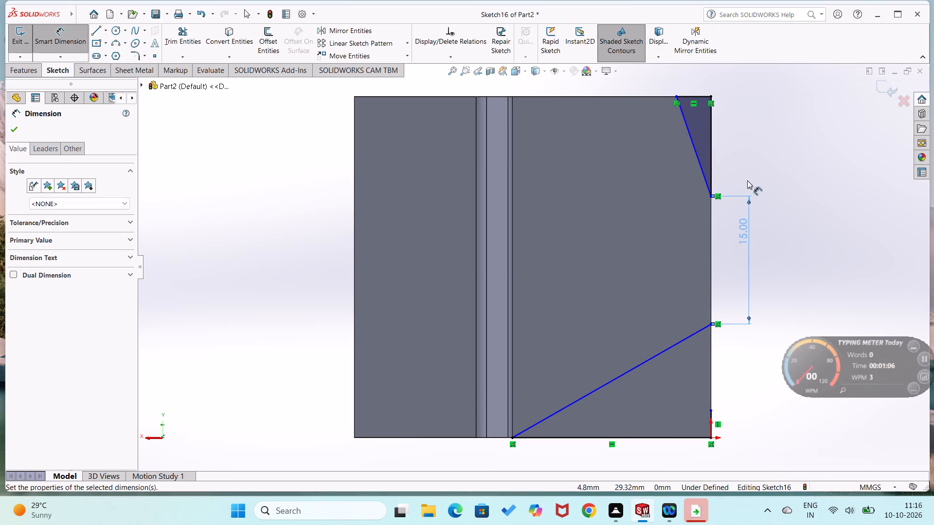
Dimension both legs of the small corner triangle as 5 mm each.
click(713, 166)
click(761, 155)
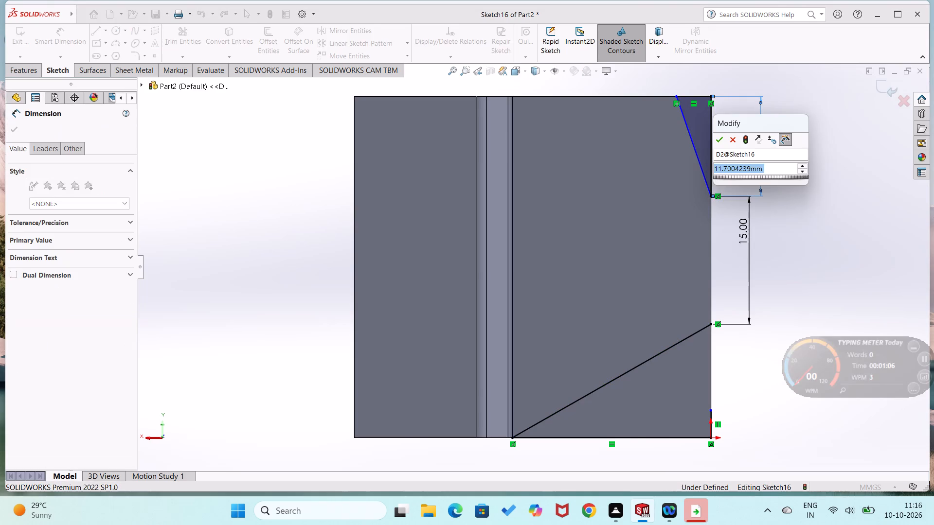
key(5)
key(Return)
click(806, 222)
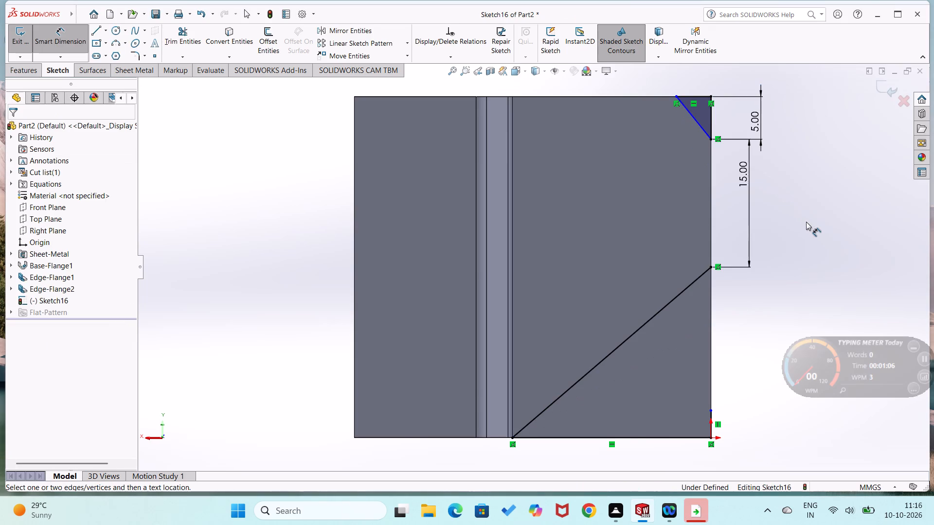
click(698, 98)
click(703, 80)
key(5)
key(Return)
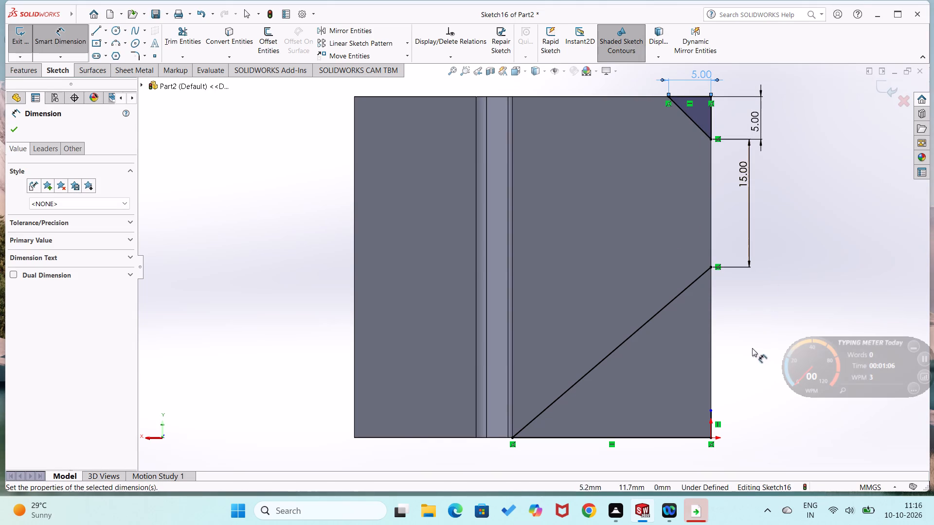
key(Escape)
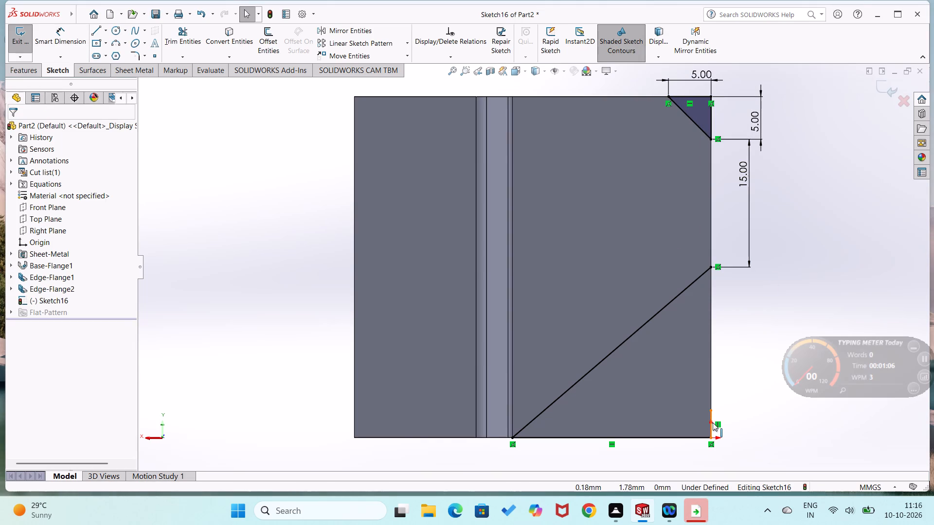
Delete the short stray vertical line at the origin corner of the sketch.
click(715, 422)
key(Delete)
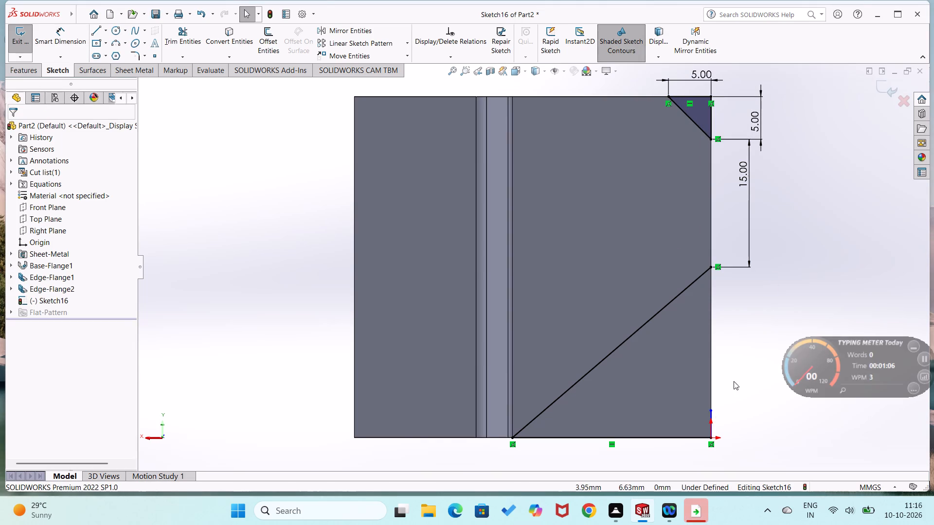
click(711, 412)
key(Delete)
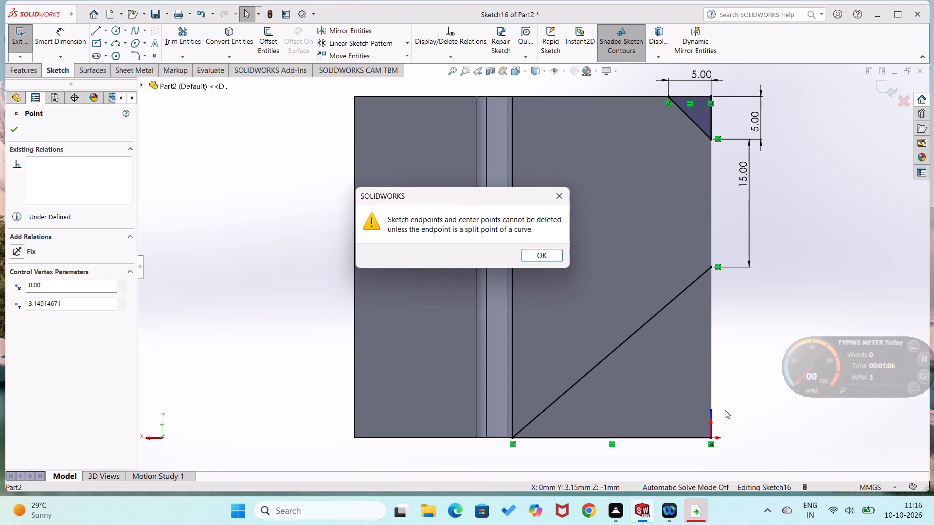
click(561, 191)
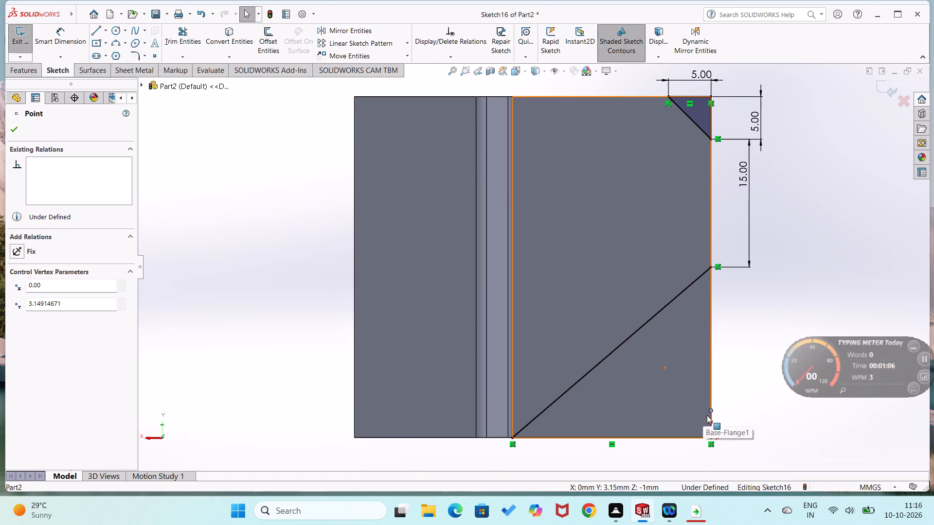
key(Escape)
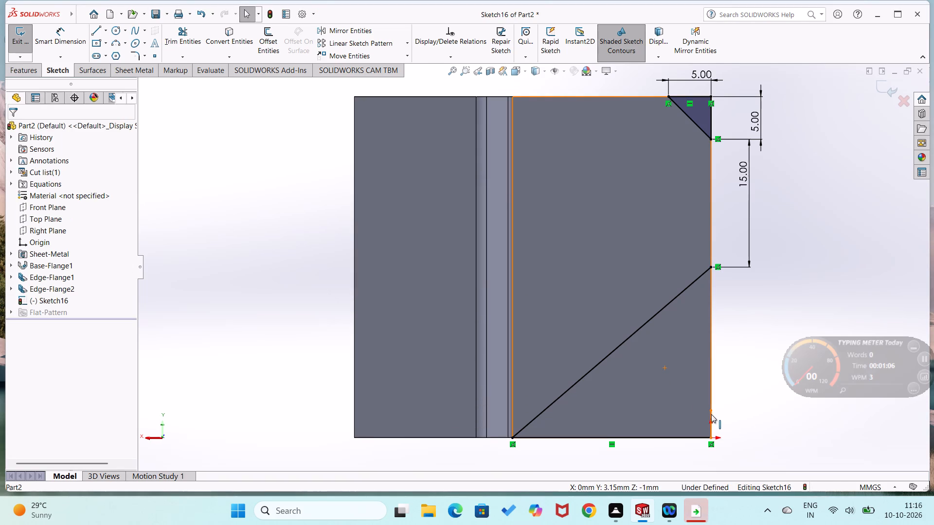
click(711, 414)
key(Delete)
Close the large corner triangle with a 20 mm vertical line from the origin to the diagonal's end.
right_drag(765, 377, 659, 447)
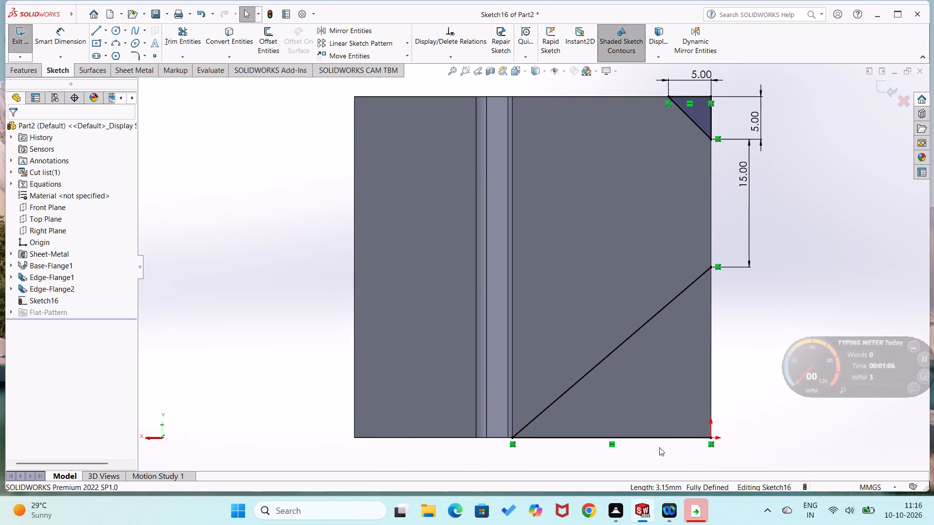
right_drag(659, 447, 660, 447)
click(711, 437)
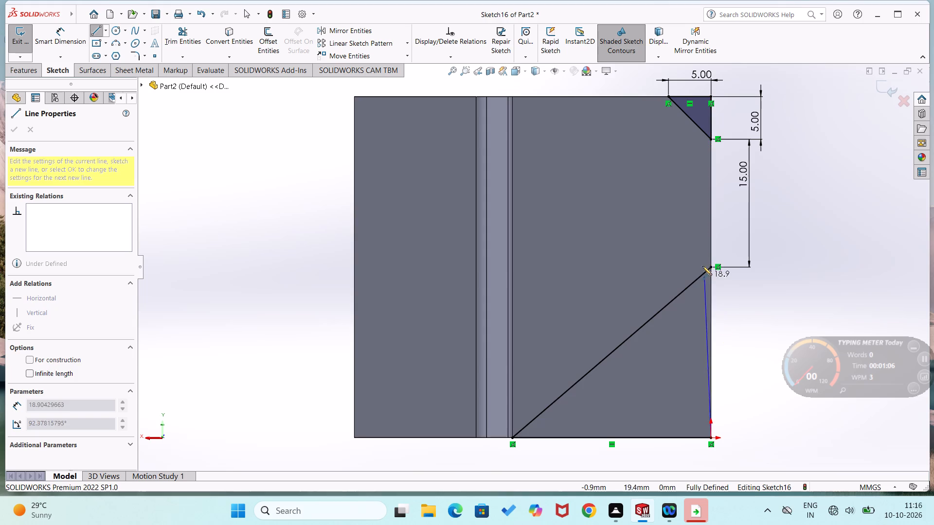
click(713, 268)
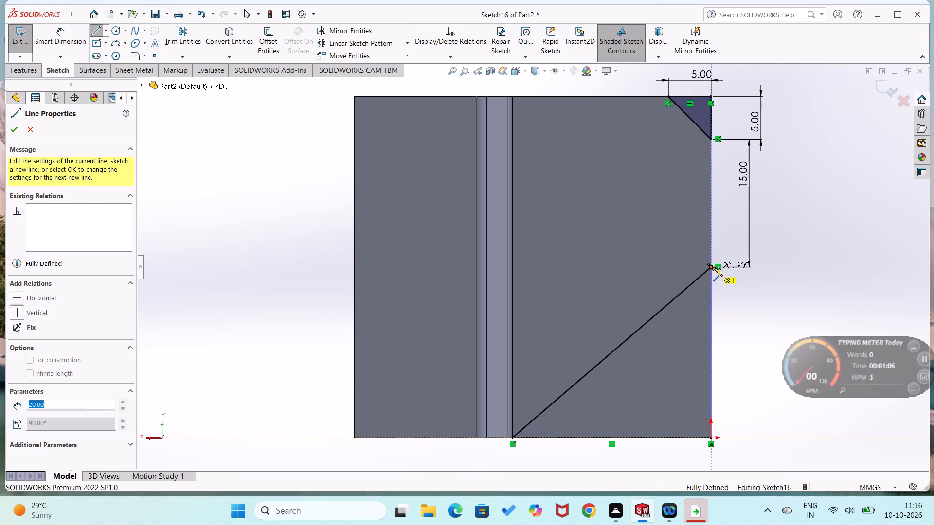
right_drag(781, 327, 769, 277)
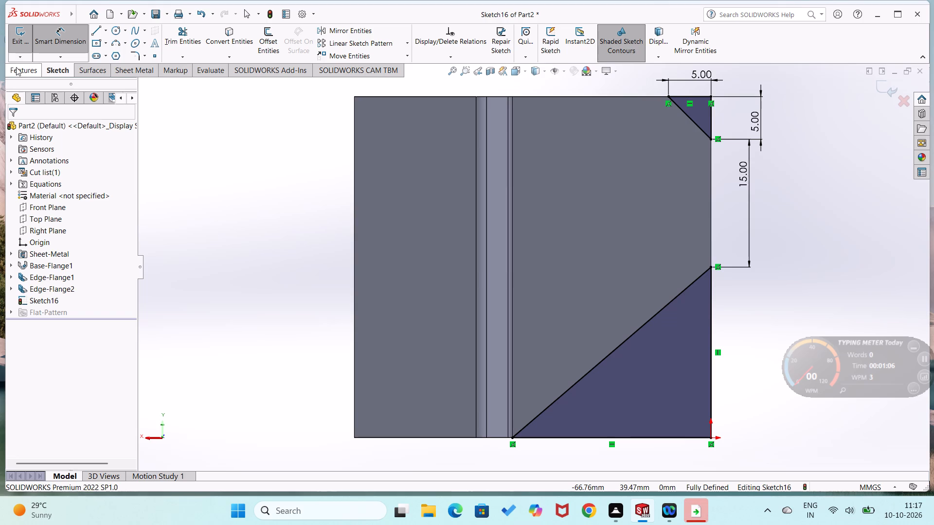
Cut both corner triangles out of the base flange with a blind 10 mm Extruded Cut using Normal cut.
click(119, 66)
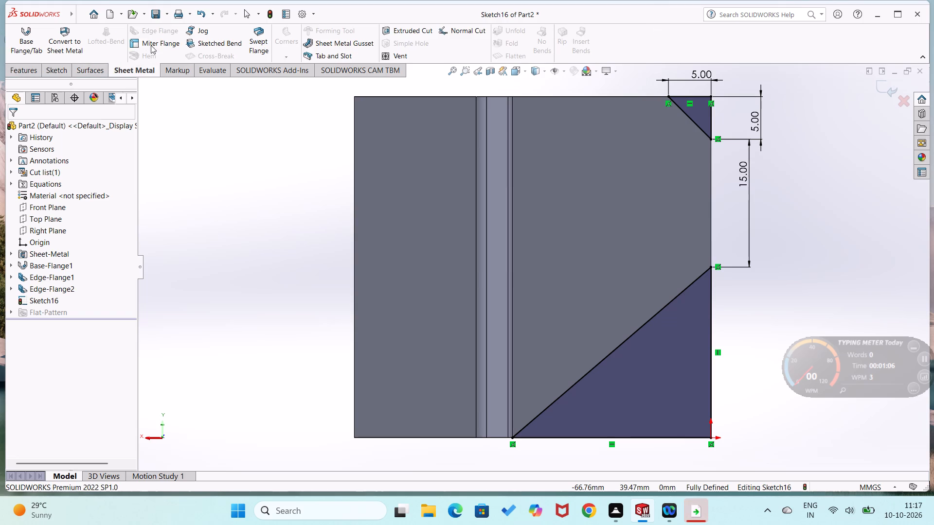
click(401, 34)
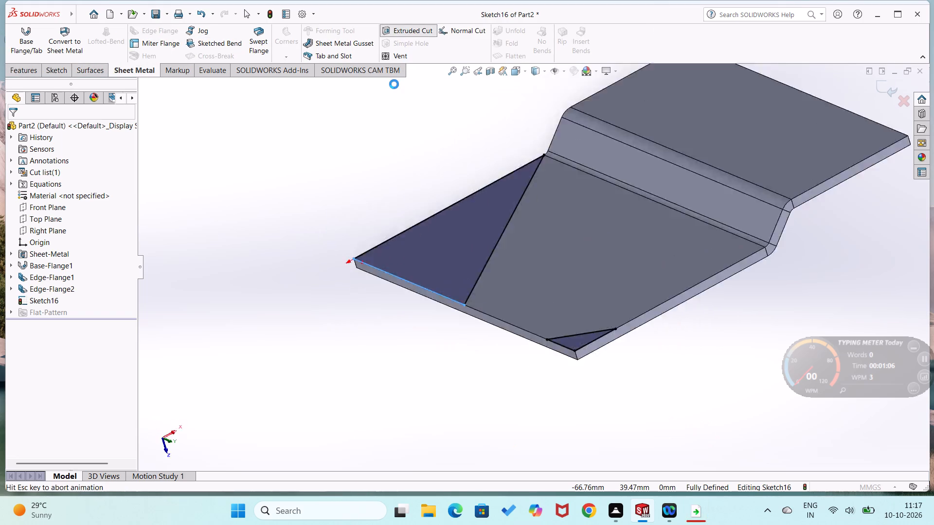
click(10, 131)
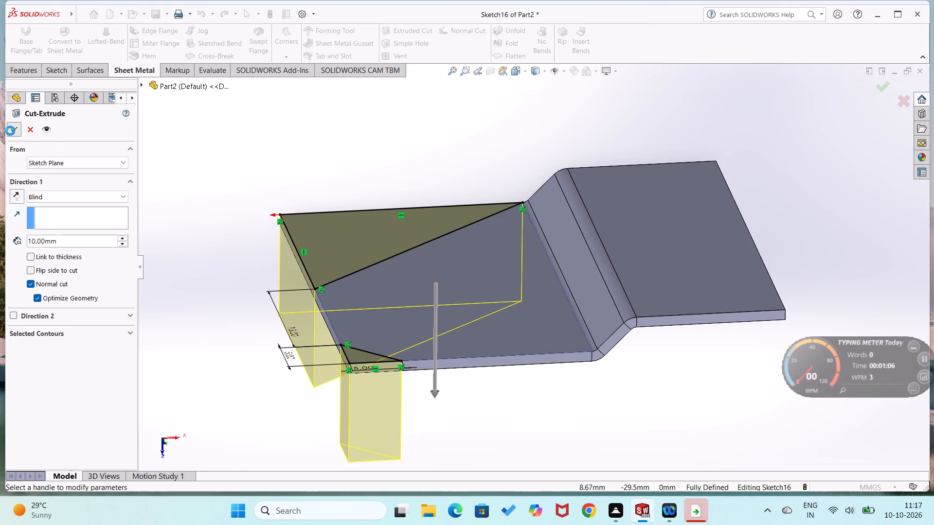
click(85, 285)
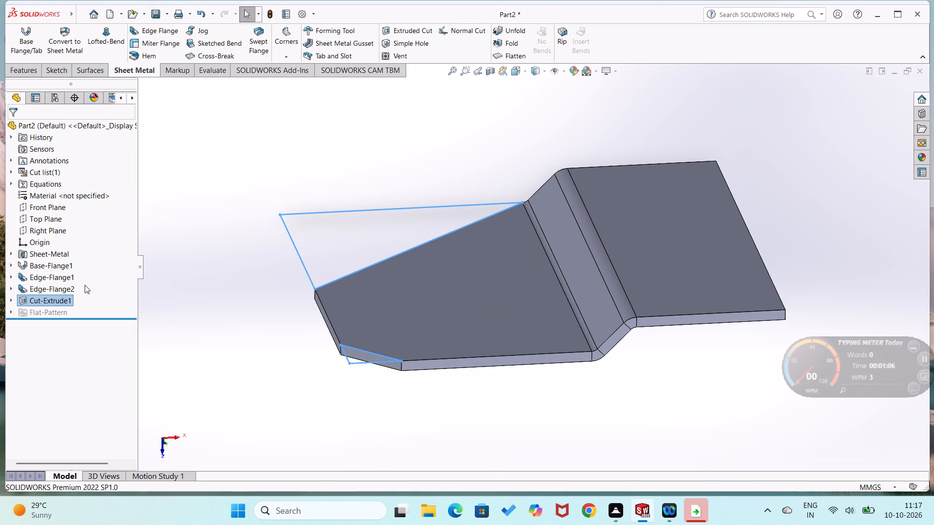
click(107, 297)
Start a sketch on the base flange's face and draw a circle of about 3 mm radius near the small chamfered corner.
right_click(410, 298)
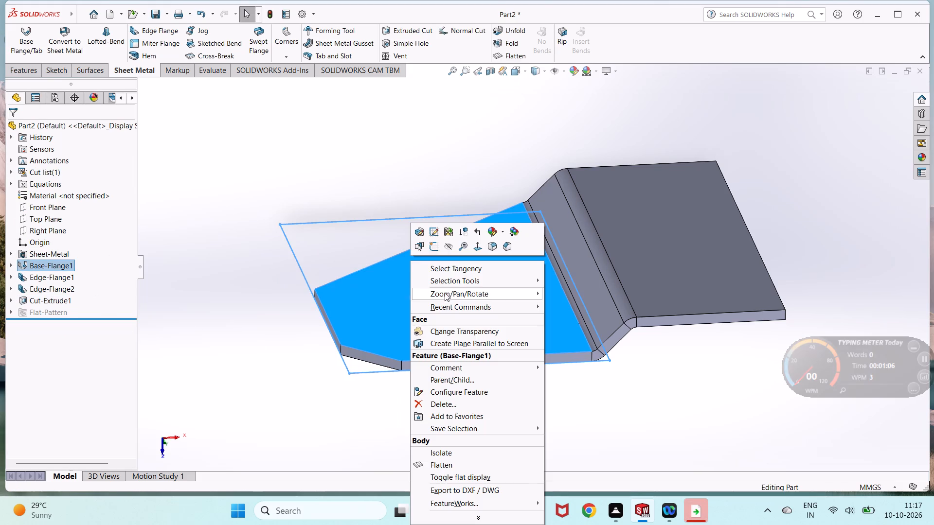
click(431, 245)
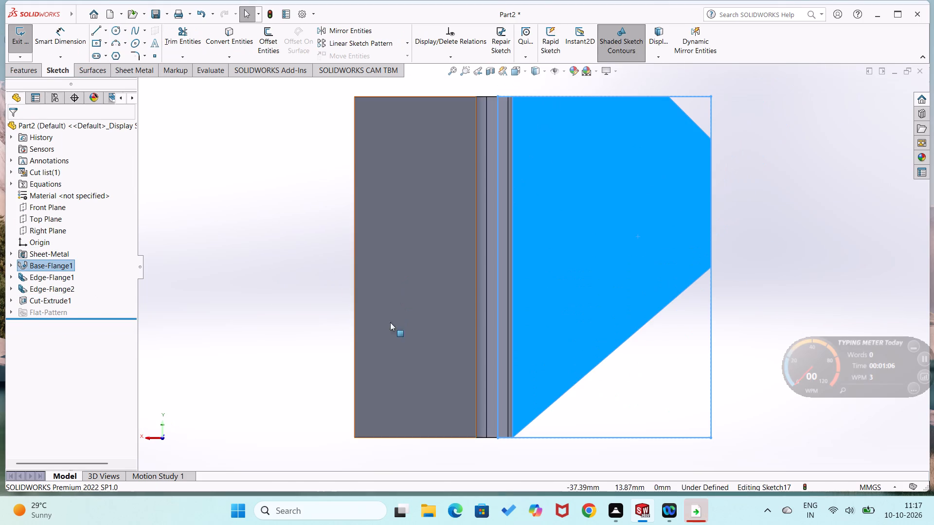
click(305, 297)
right_drag(274, 319, 327, 302)
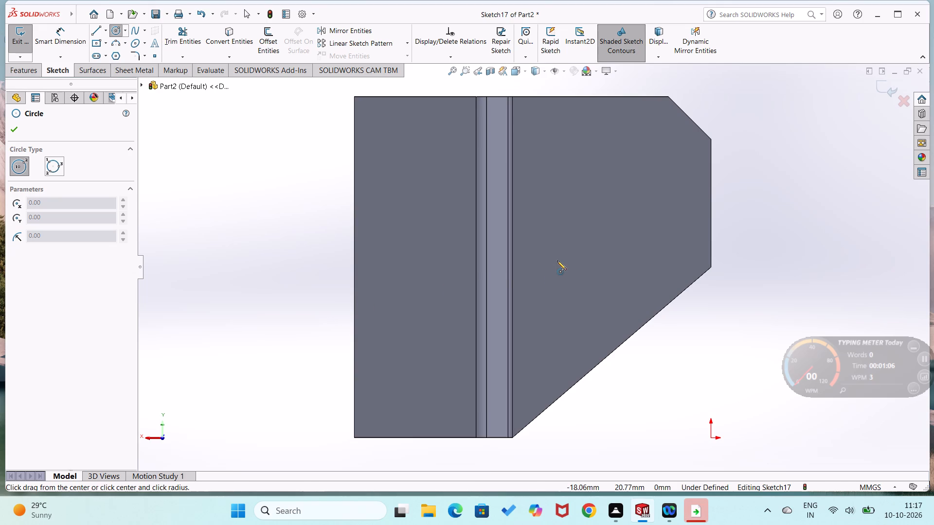
click(642, 173)
click(647, 198)
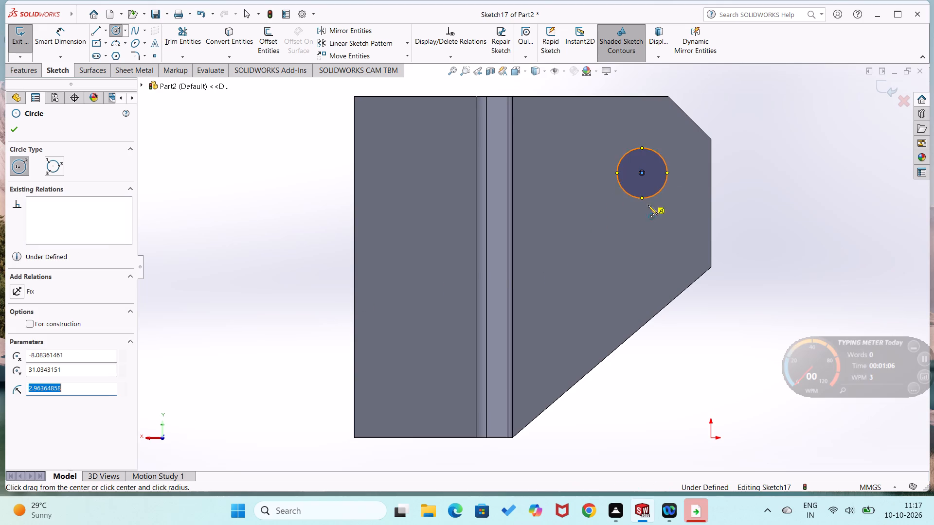
Dimension the circle's centre 10 mm from the base flange's upper horizontal edge.
right_drag(761, 291, 784, 180)
click(639, 174)
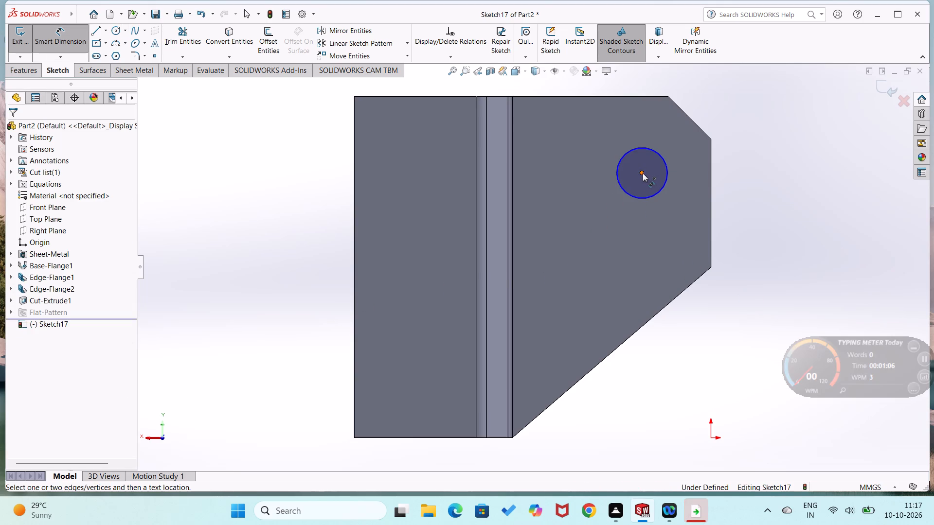
click(642, 172)
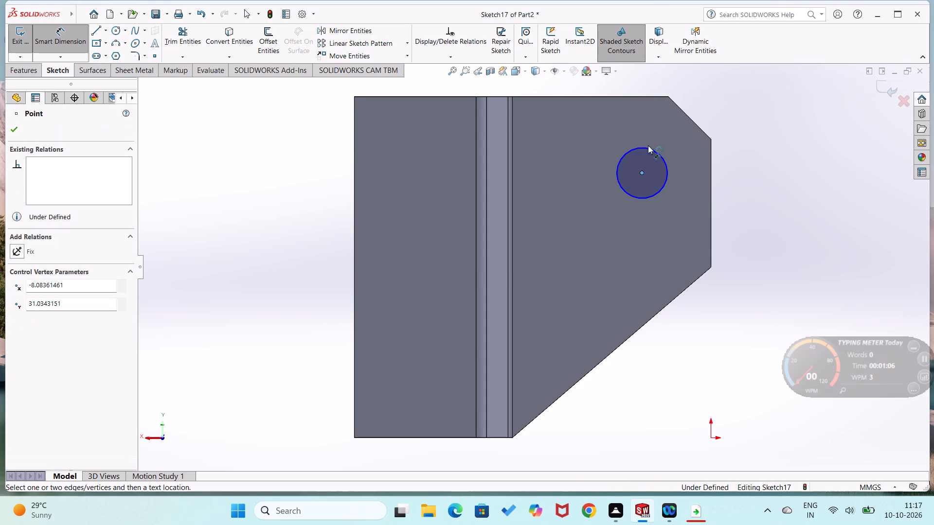
click(645, 96)
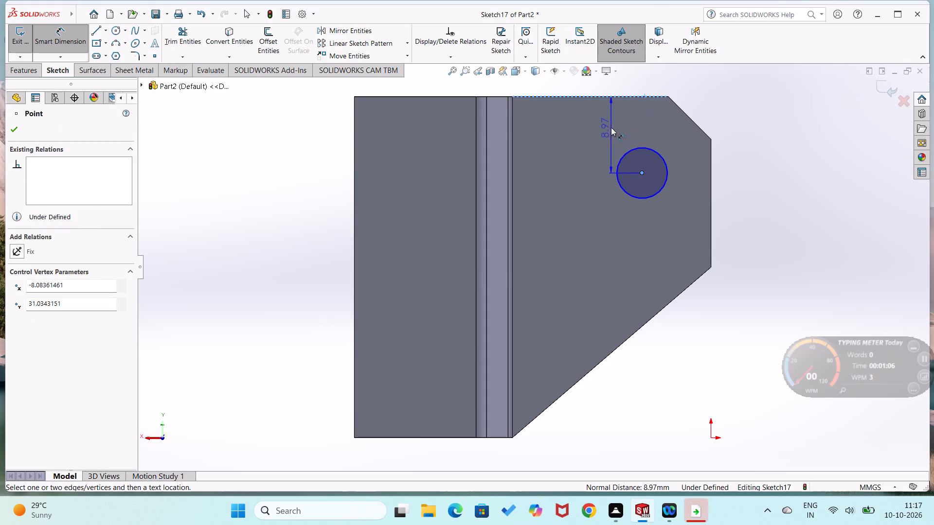
click(611, 127)
text(10)
key(Return)
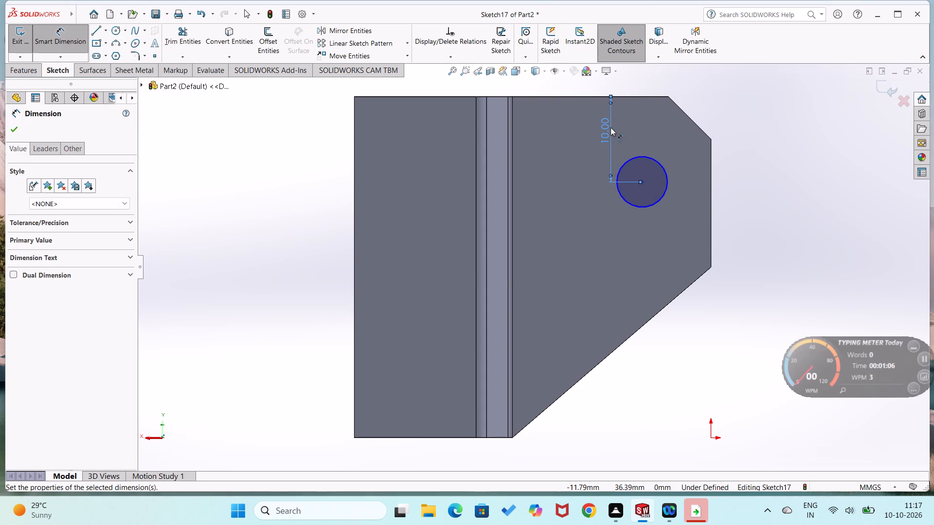
click(772, 293)
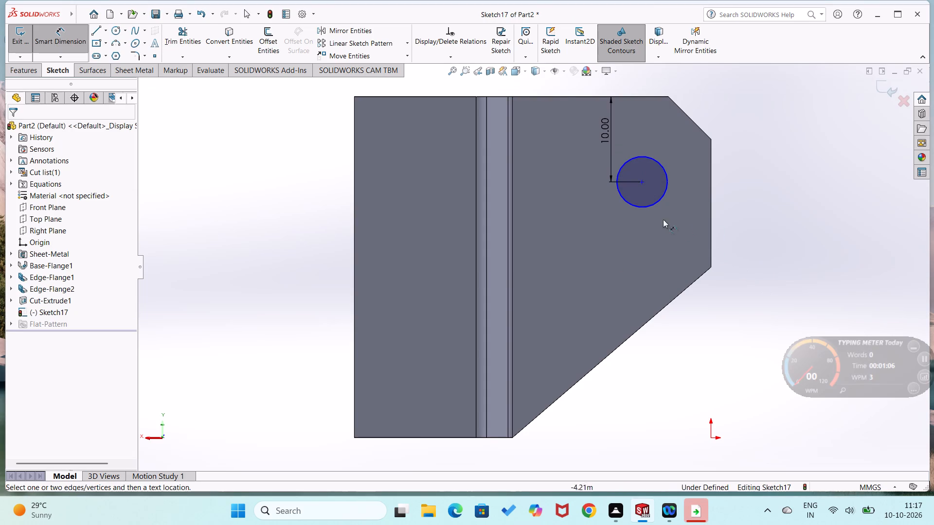
Dimension the circle on the base flange with a 4 mm diameter.
click(618, 195)
click(575, 227)
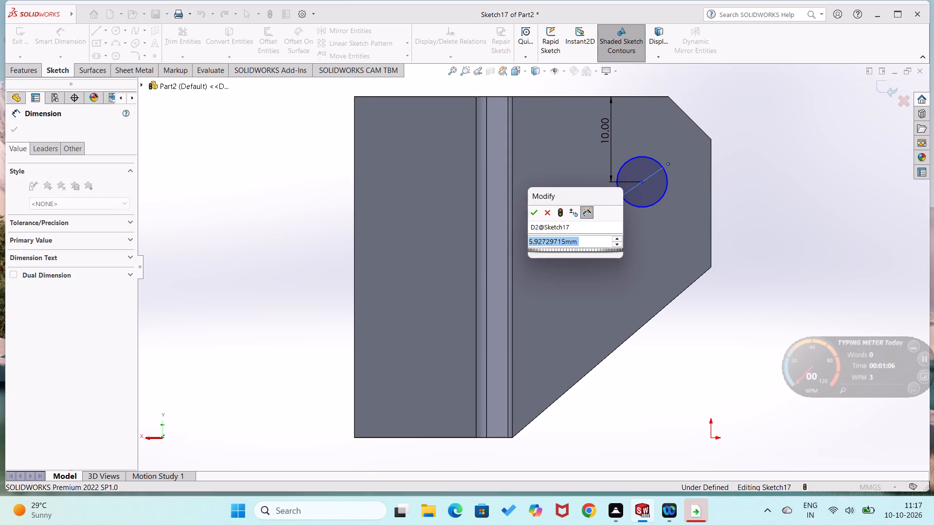
key(4)
key(Return)
click(775, 219)
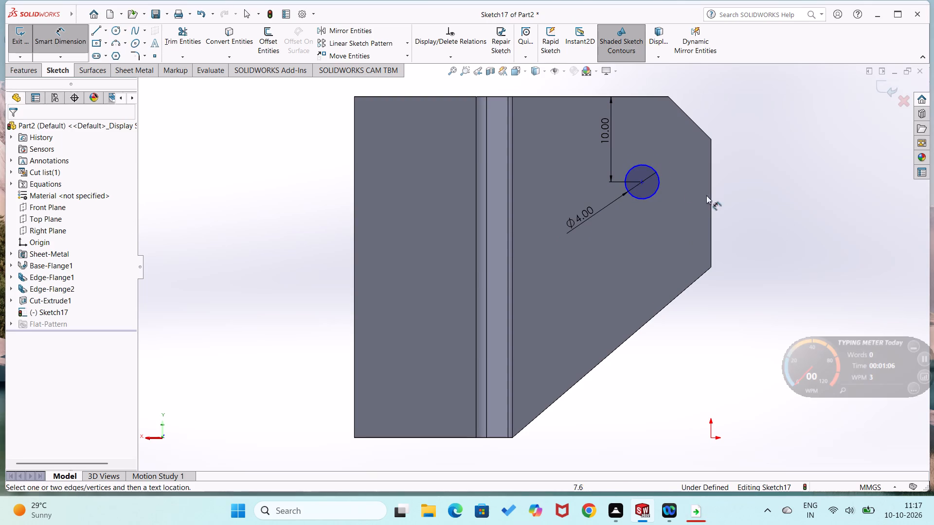
Dimension the circle's centre 10 mm from the base flange's short vertical end edge.
click(643, 182)
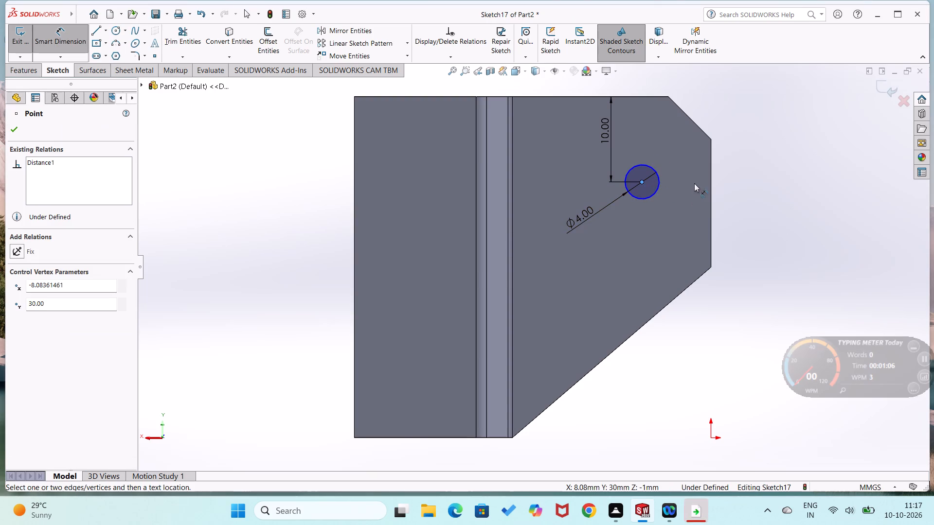
click(710, 187)
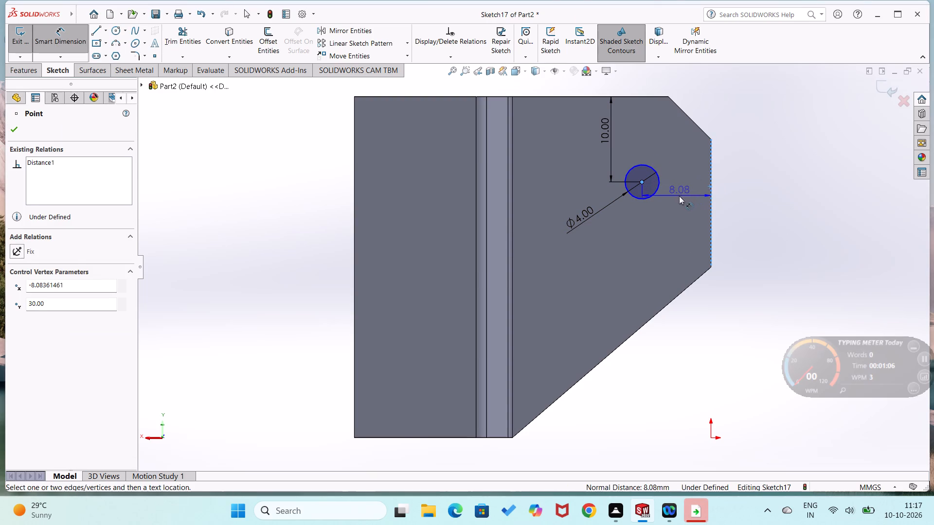
click(679, 196)
text(10)
key(Return)
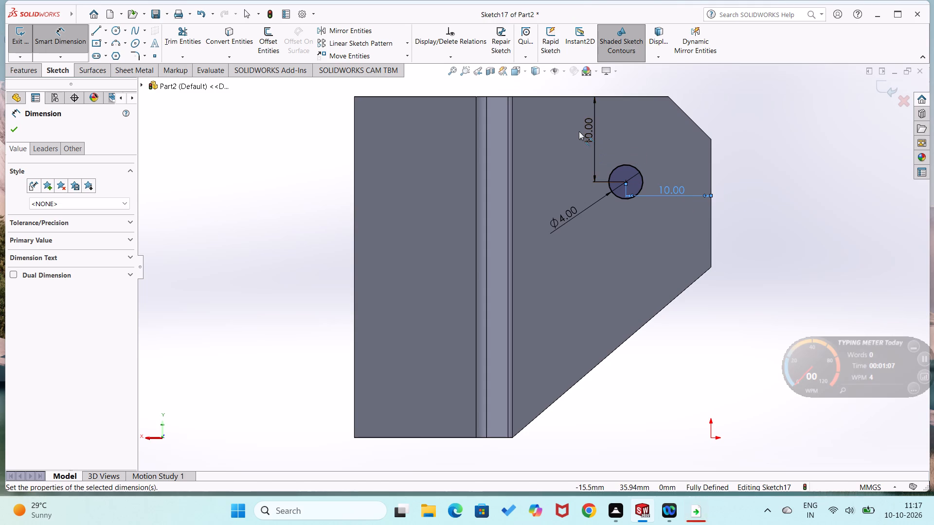
Set the circle centre's distance from the base flange's upper edge to 8 mm.
double_click(588, 140)
key(8)
key(Return)
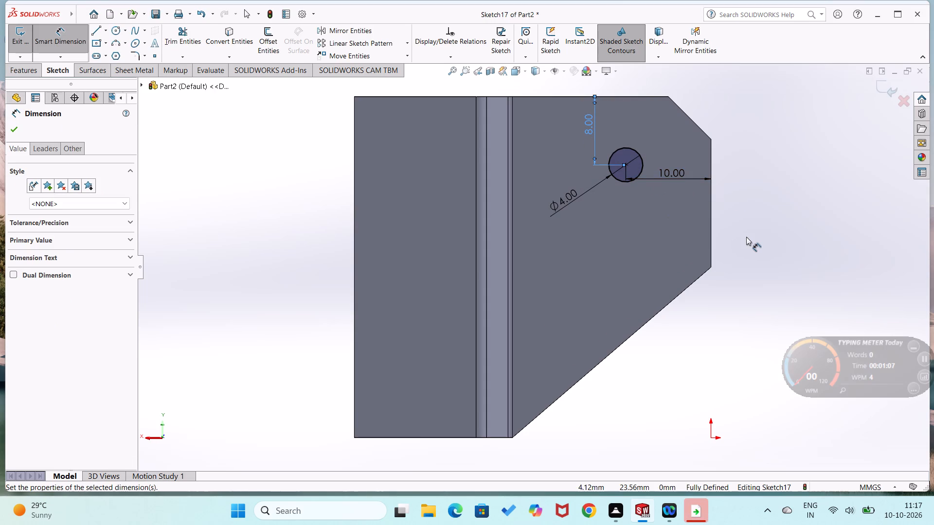
Set the diameter of the circle on the base flange to 6 mm.
double_click(569, 200)
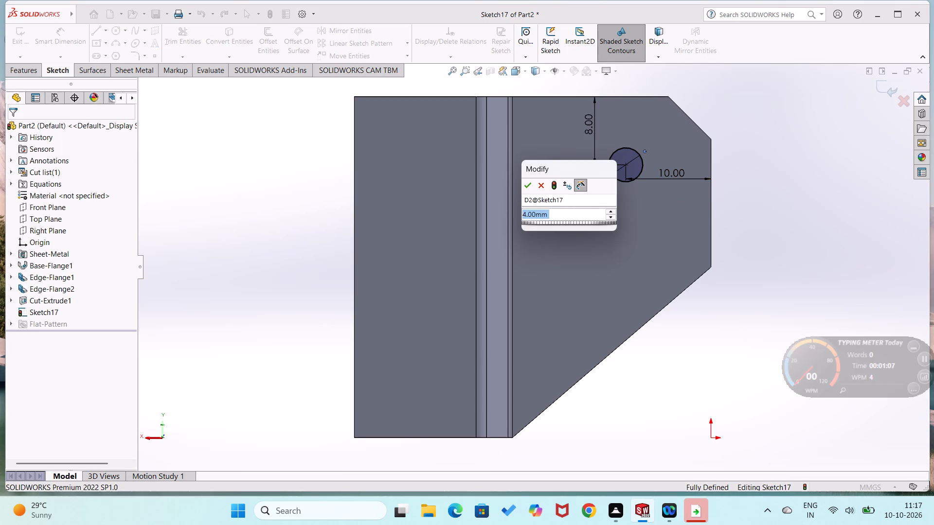
key(9)
key(BackSpace)
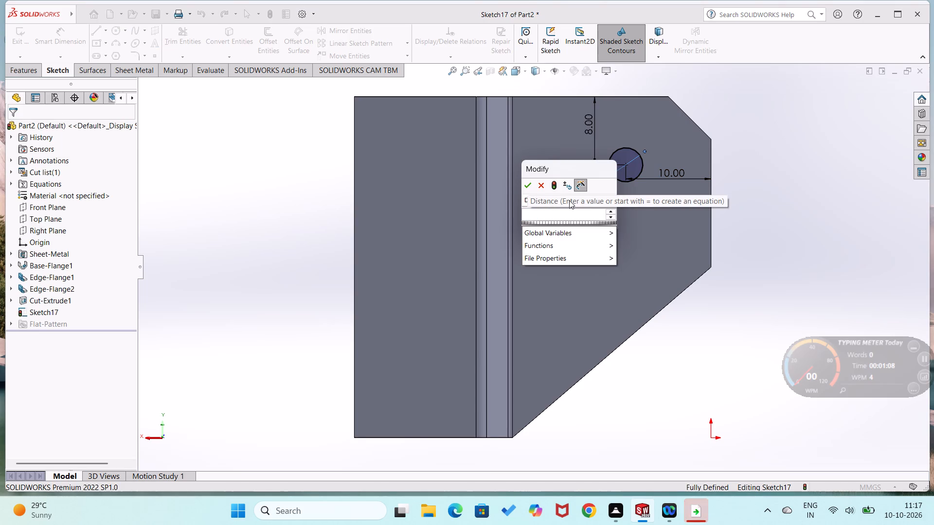
key(6)
key(Return)
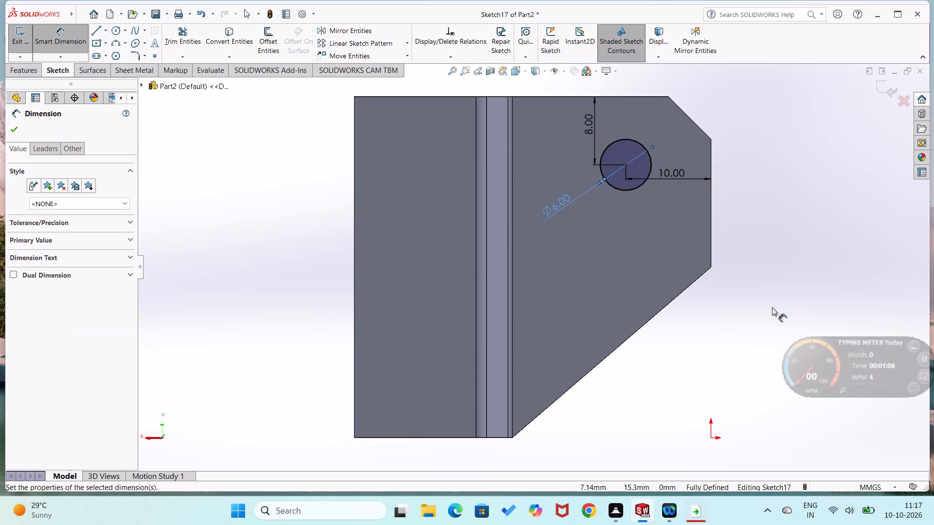
click(772, 307)
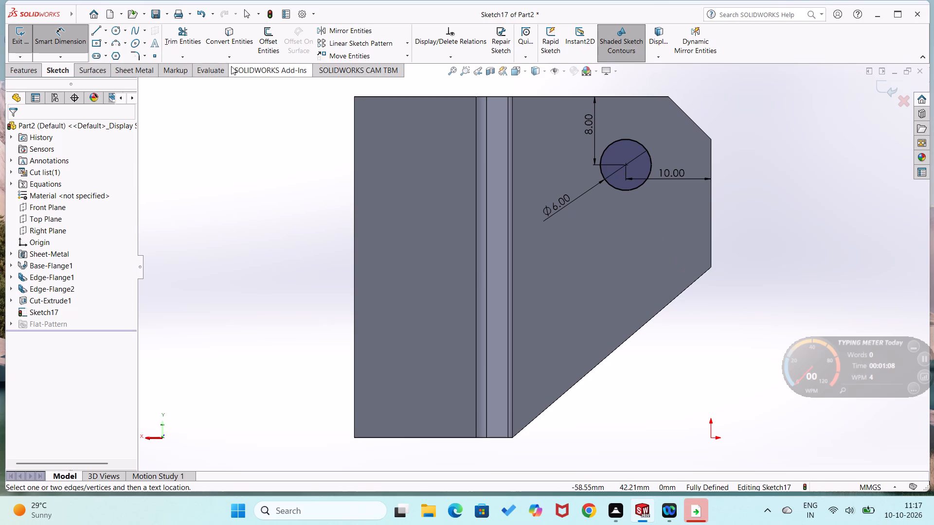
Cut the circle through the base flange with a blind 10 mm Extruded Cut using Normal cut.
click(136, 66)
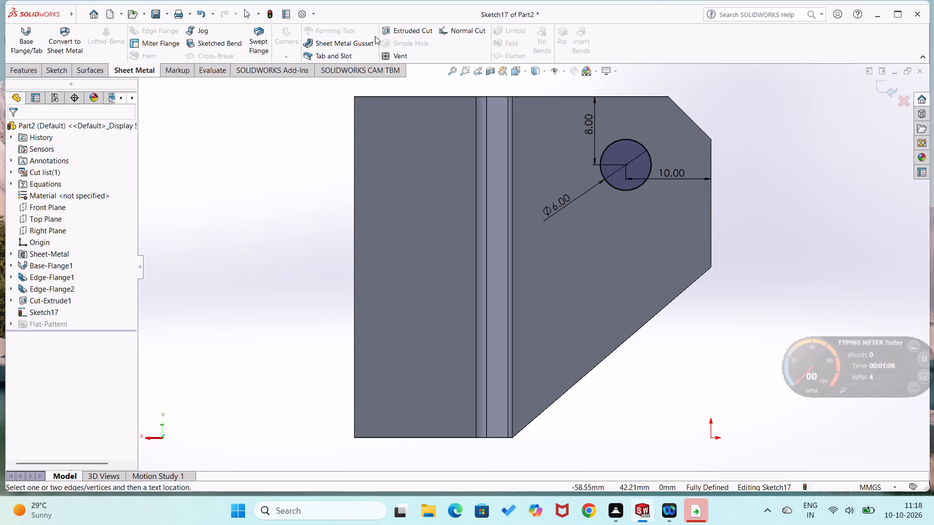
click(398, 33)
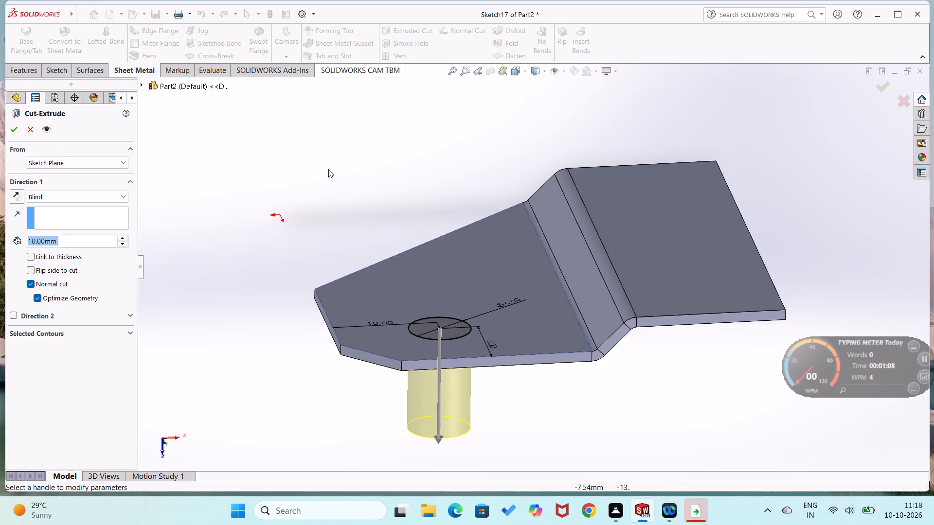
click(14, 133)
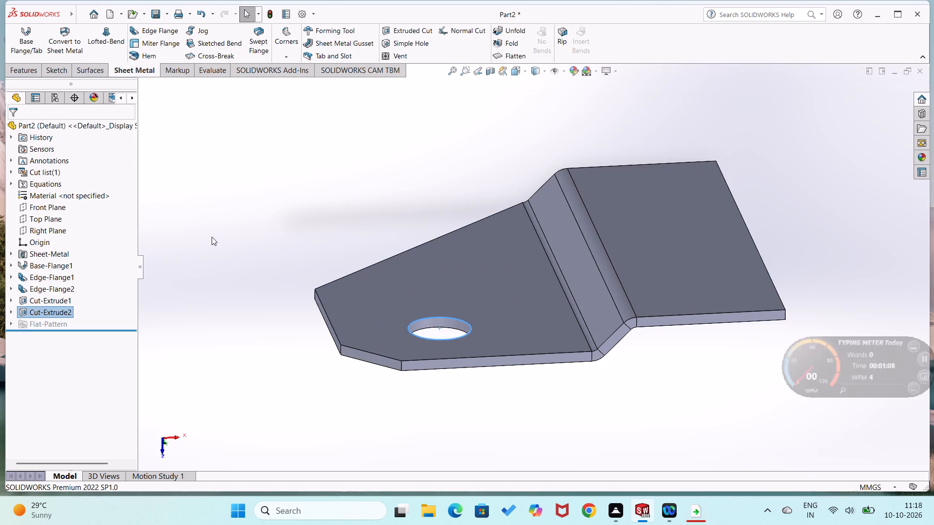
click(215, 237)
Start a sketch on the outer edge flange's face and draw an upper circle of about 2.4 mm radius and a lower one of about 1.8 mm.
right_click(678, 257)
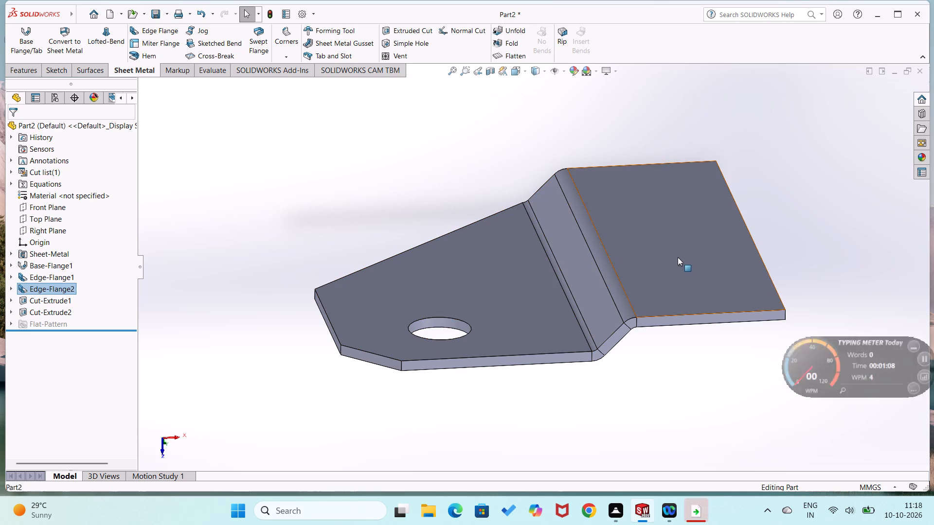
click(707, 245)
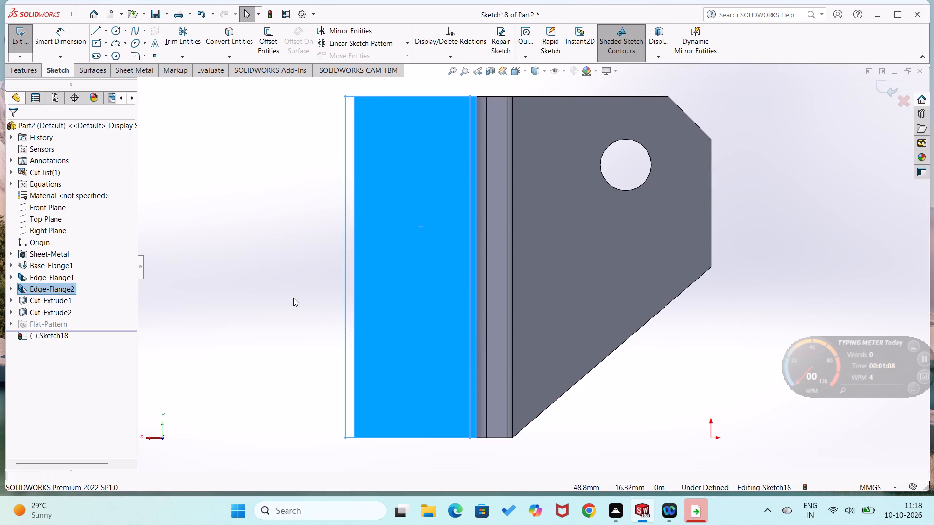
click(293, 297)
right_drag(276, 304, 347, 269)
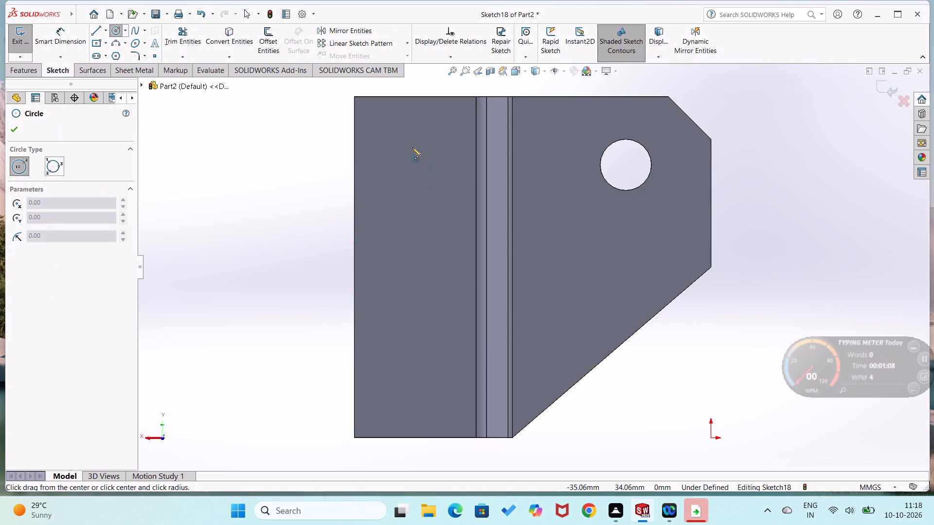
click(411, 144)
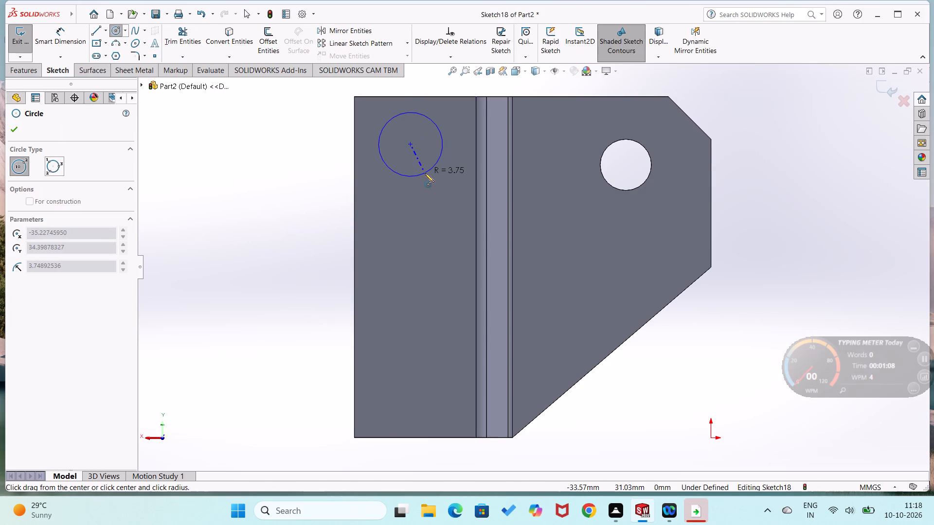
click(421, 162)
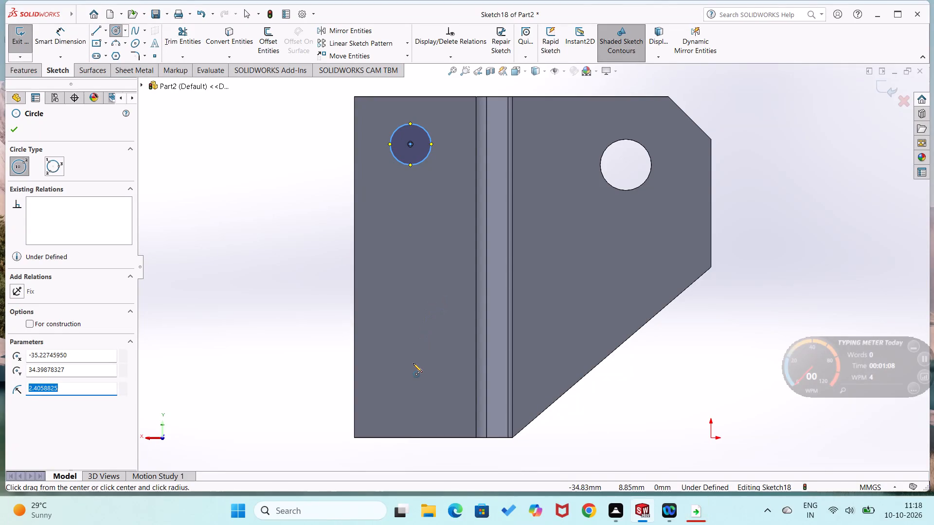
click(412, 385)
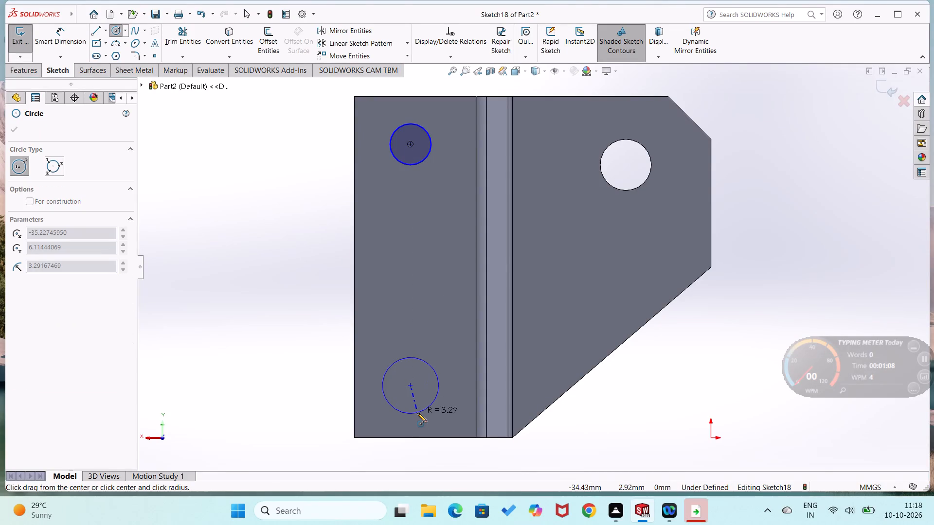
click(415, 400)
Dimension the lower circle's centre 10 mm vertically from the outer flange's bottom corner.
right_drag(316, 418, 284, 280)
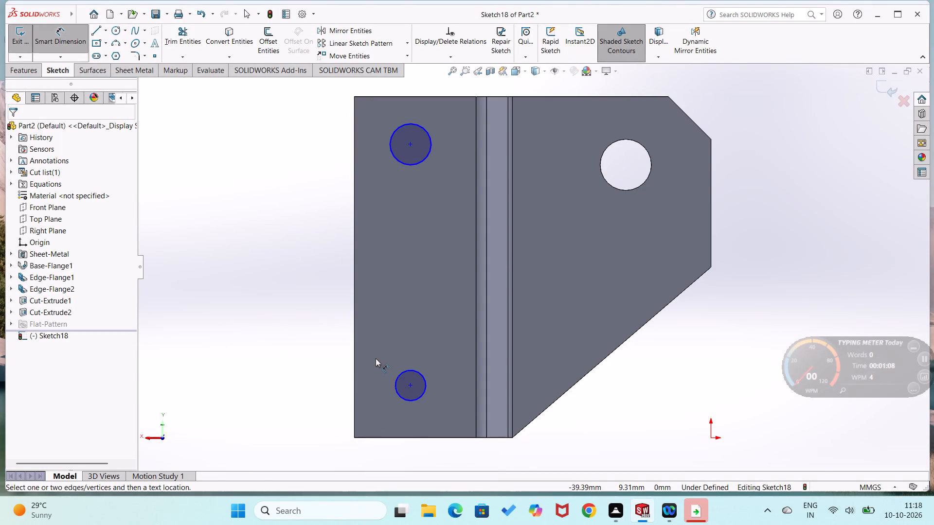
click(355, 438)
click(411, 385)
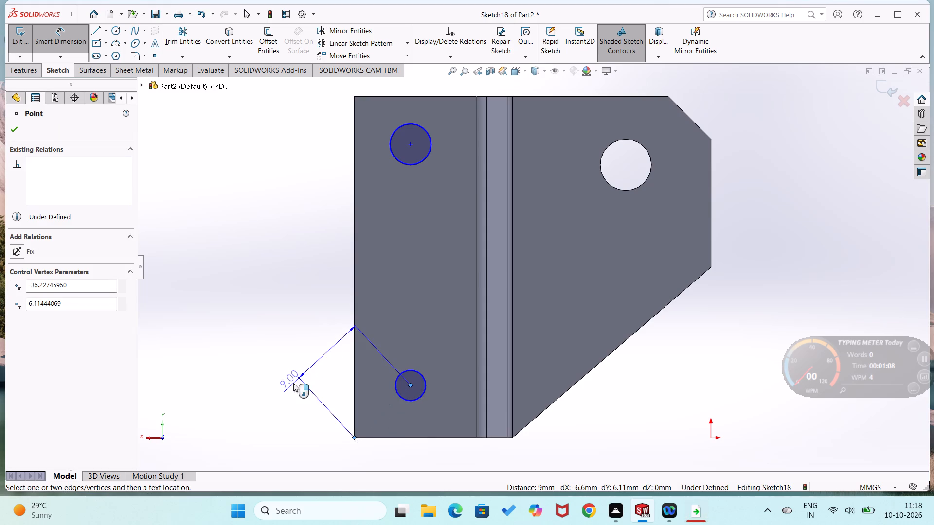
click(280, 409)
text(10)
key(Return)
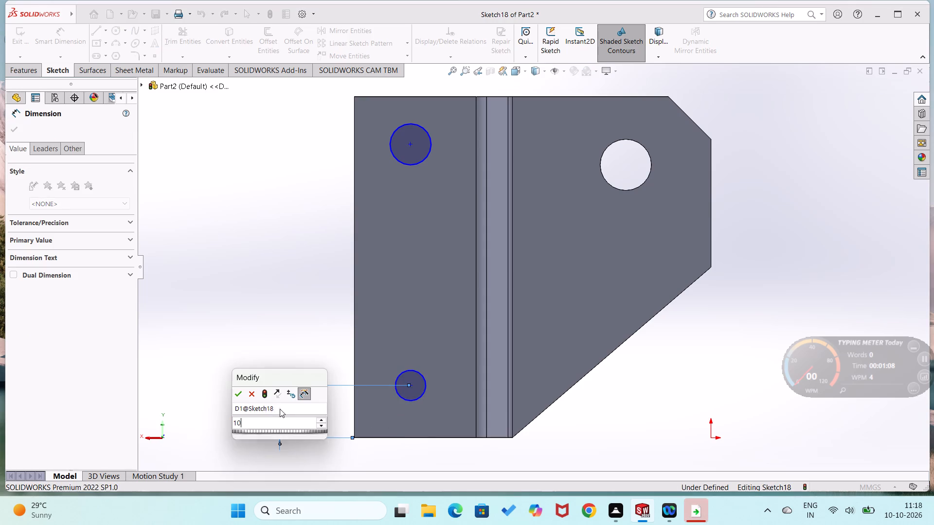
click(289, 283)
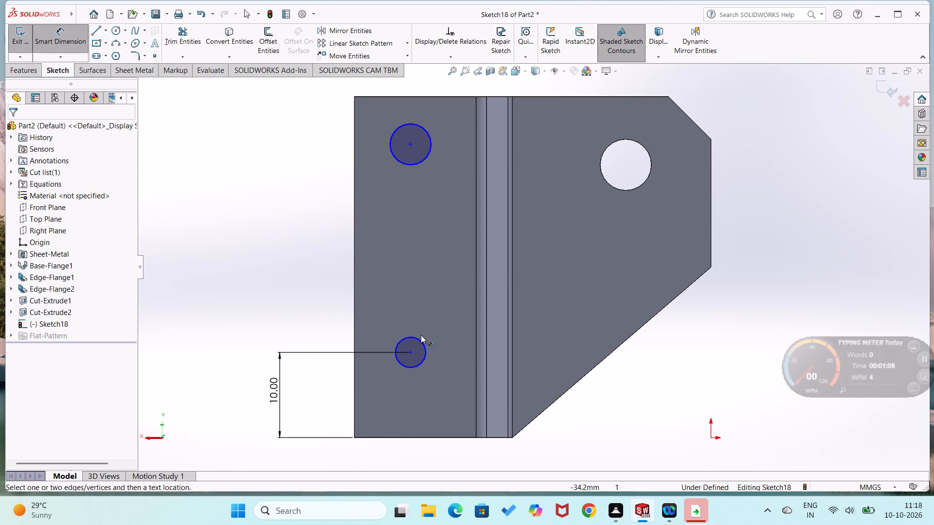
Dimension the vertical spacing between the two circle centres on the outer flange as 20 mm.
drag(408, 351, 423, 332)
click(411, 144)
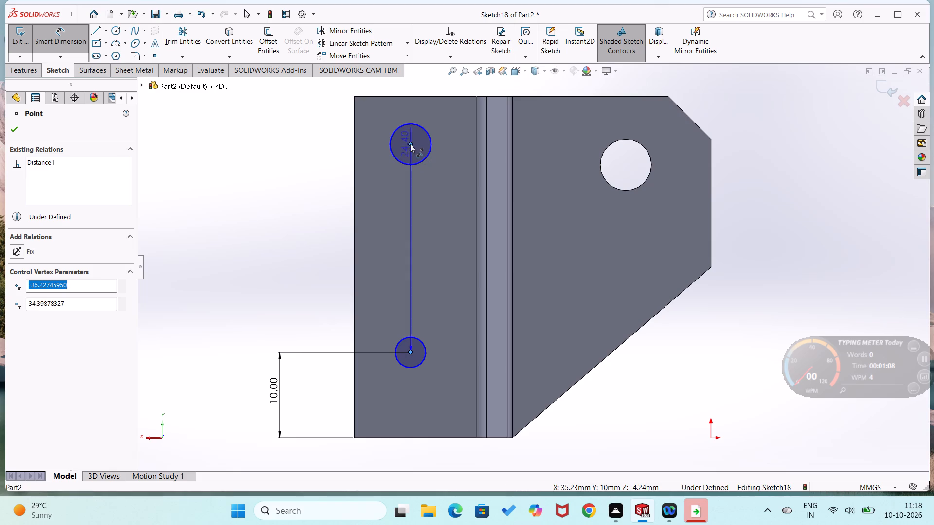
click(299, 223)
text(20)
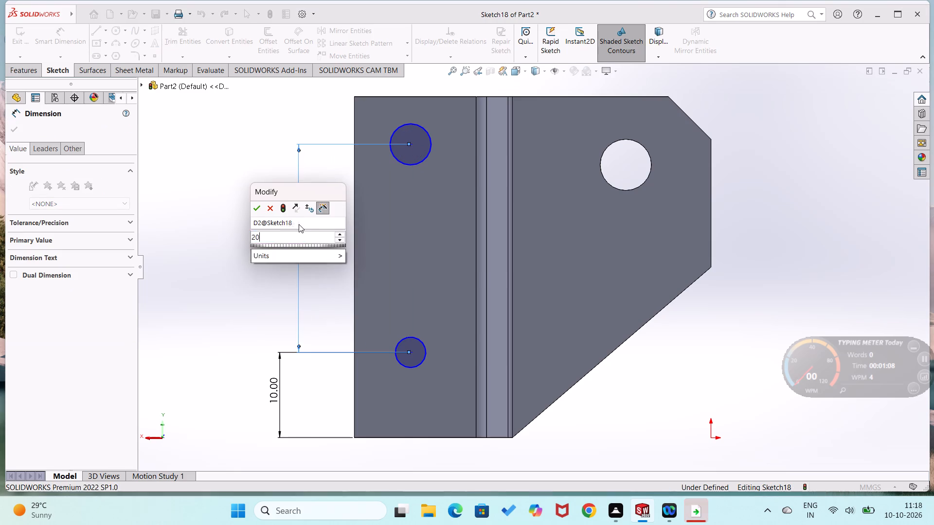
key(Return)
click(271, 237)
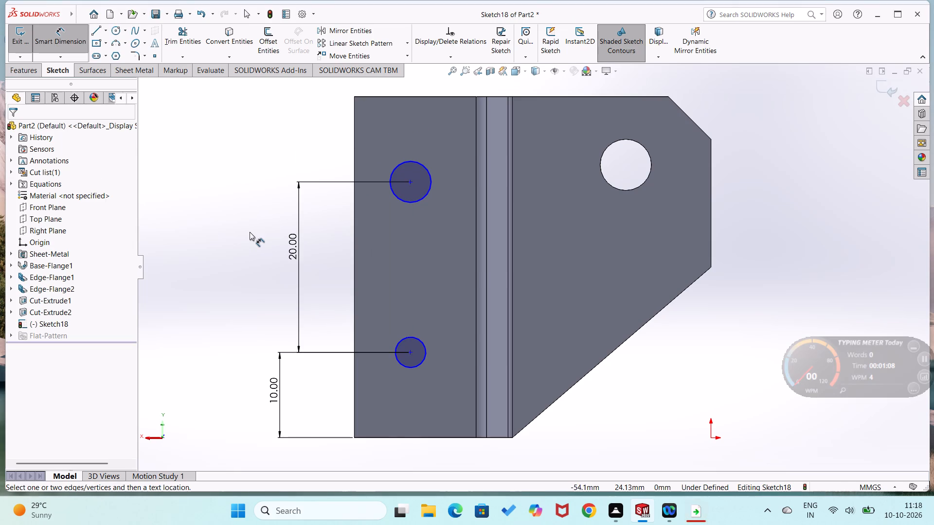
Dimension both circles on the outer flange with a 4 mm diameter.
click(417, 367)
click(427, 403)
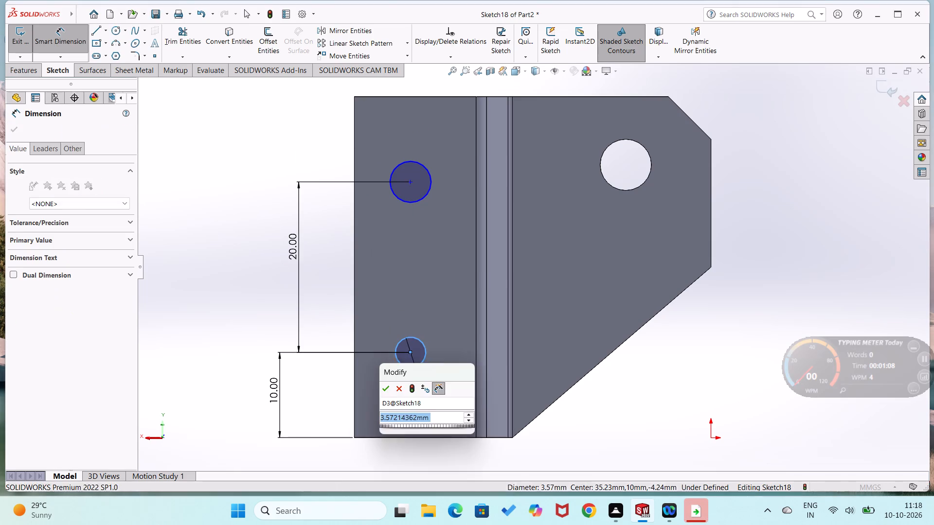
key(4)
key(Return)
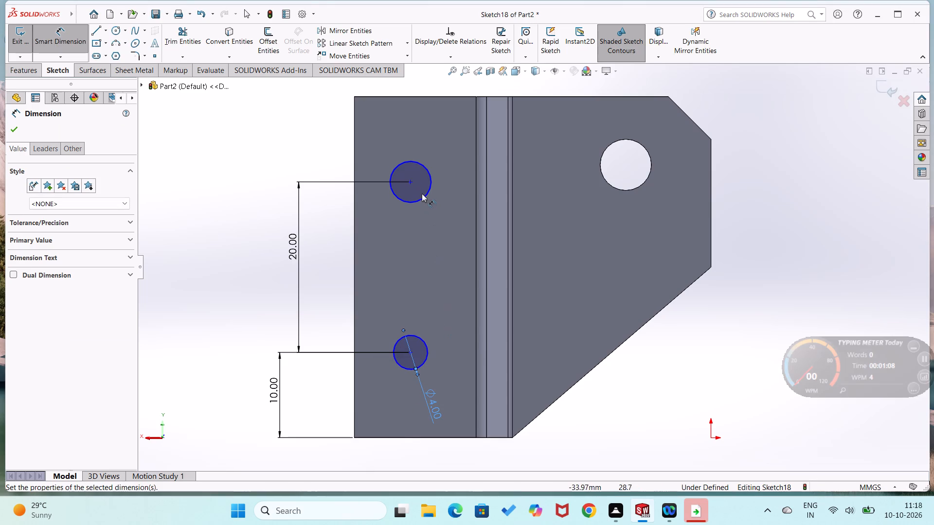
click(424, 199)
click(433, 221)
key(4)
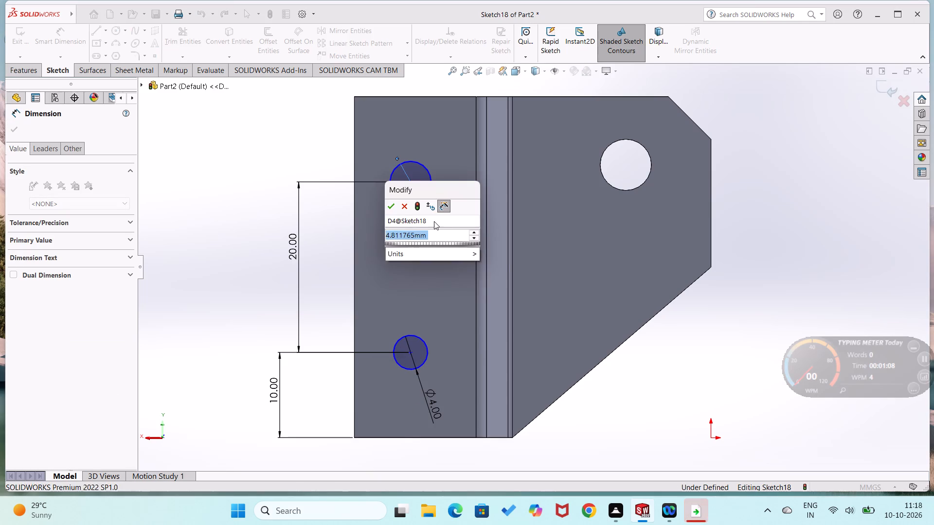
key(Return)
click(320, 267)
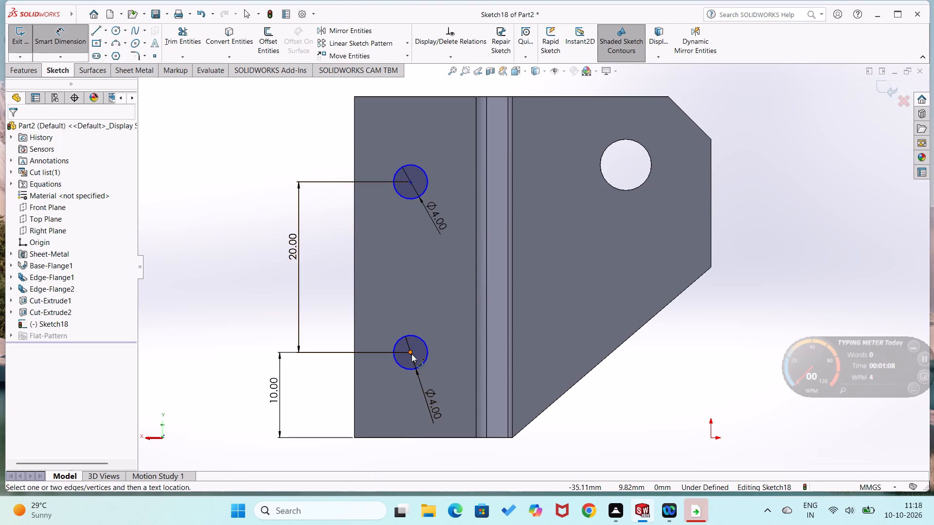
Dimension the lower circle's centre 7.5 mm horizontally from the outer flange's bottom corner.
right_click(175, 357)
click(216, 310)
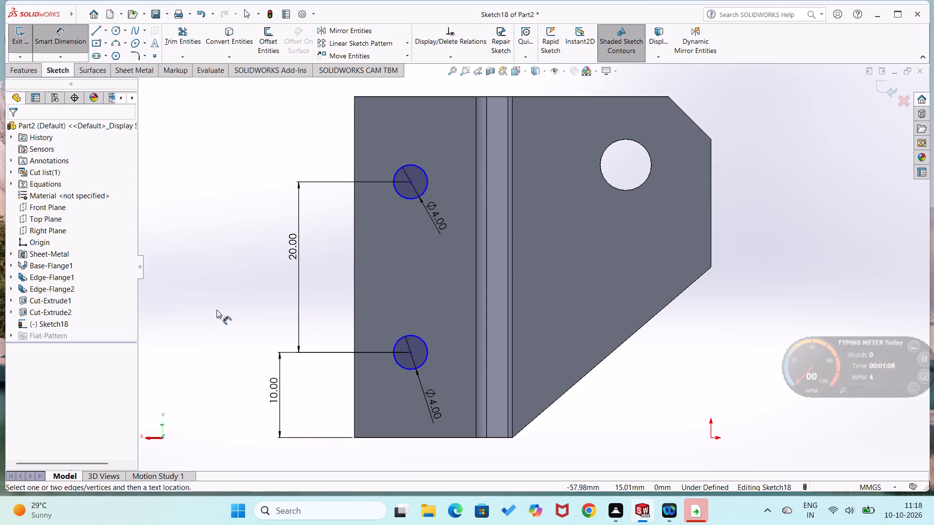
click(354, 439)
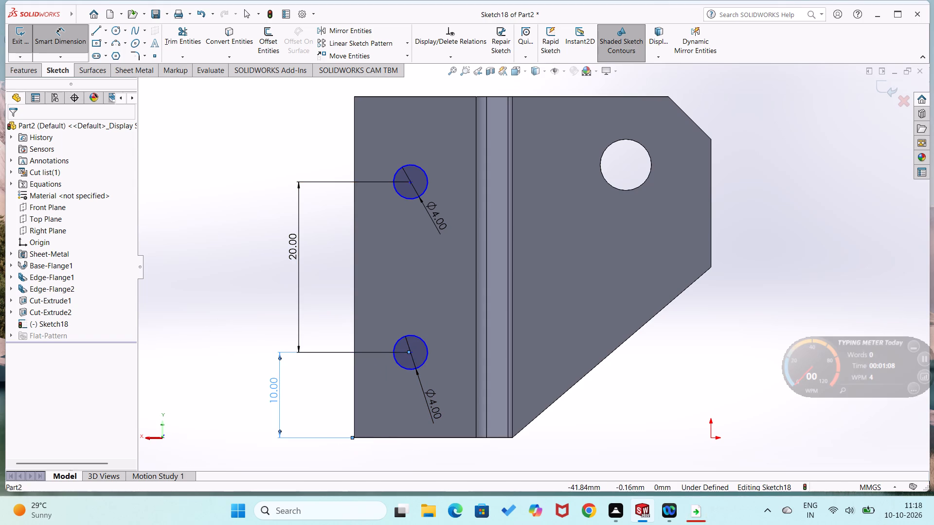
click(412, 351)
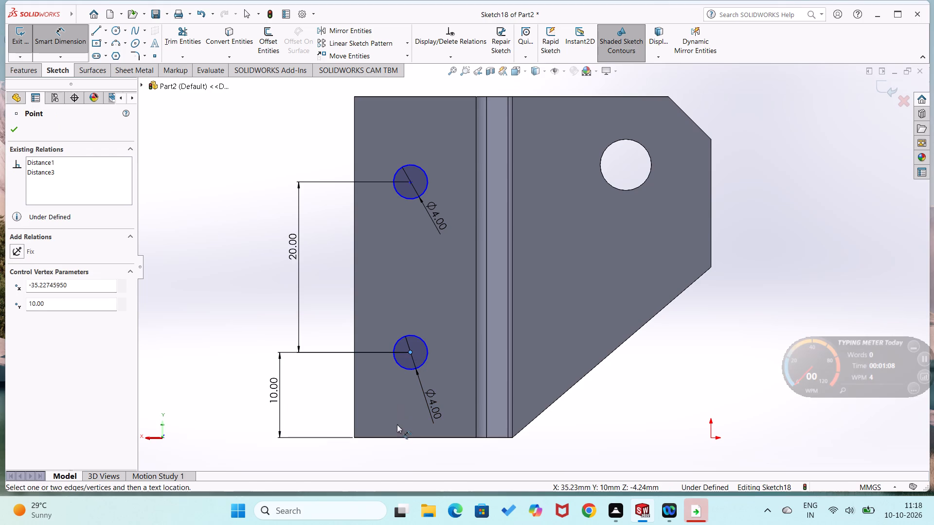
click(354, 436)
click(384, 468)
key(7)
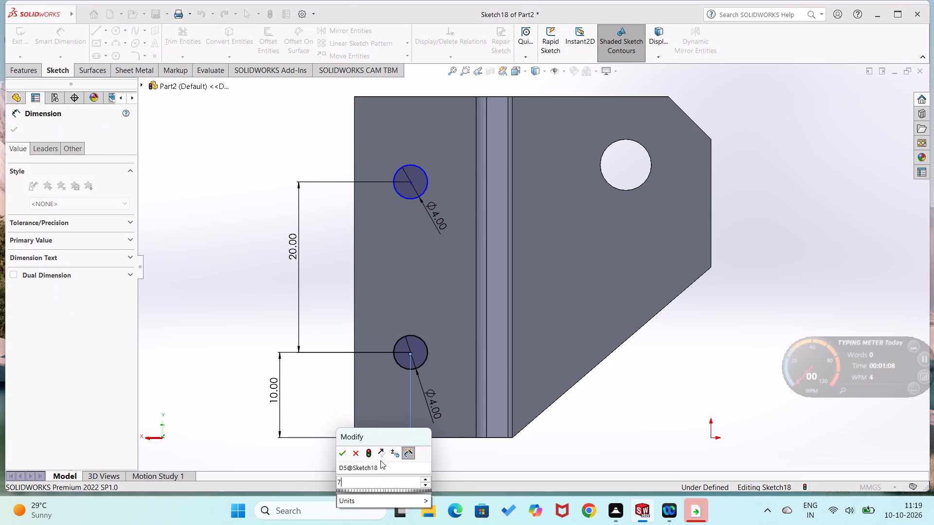
key(period)
key(5)
key(Return)
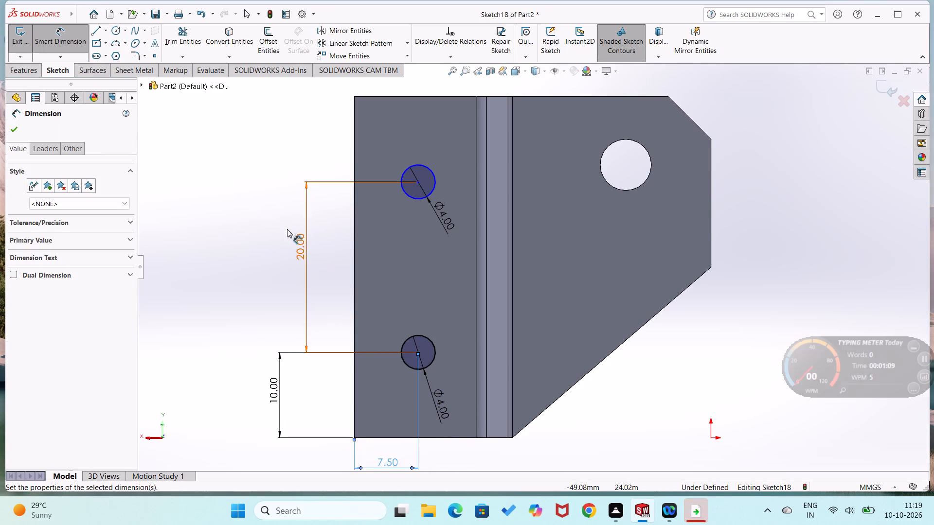
click(273, 226)
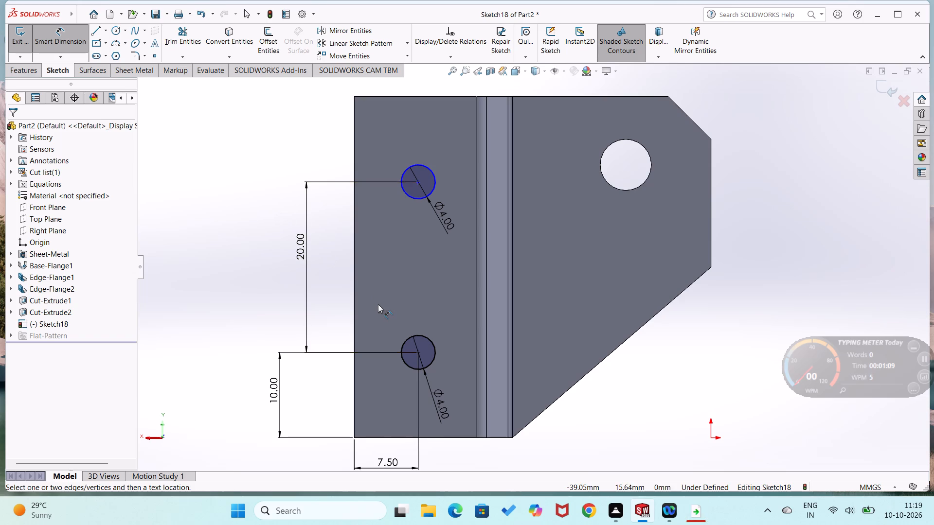
Add a Vertical relation between the centres of the two circles on the outer flange.
key(Escape)
key(Escape)
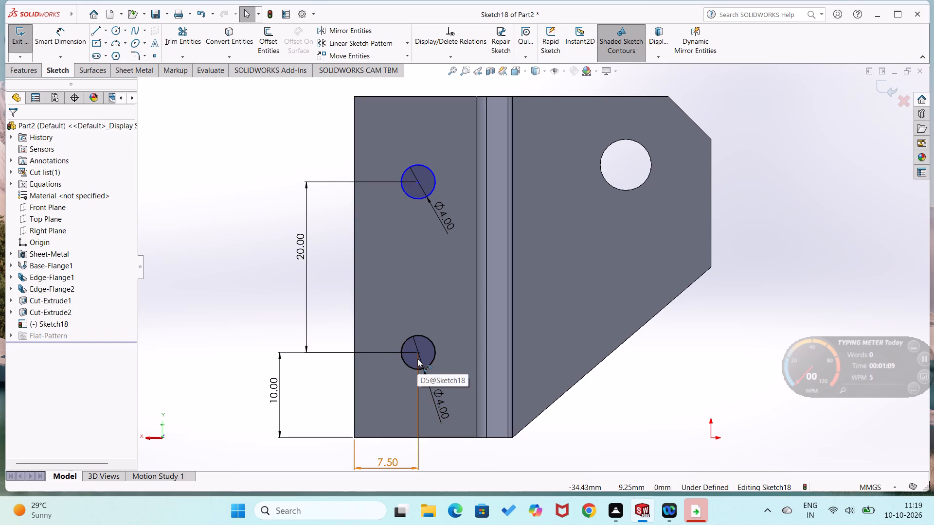
click(418, 352)
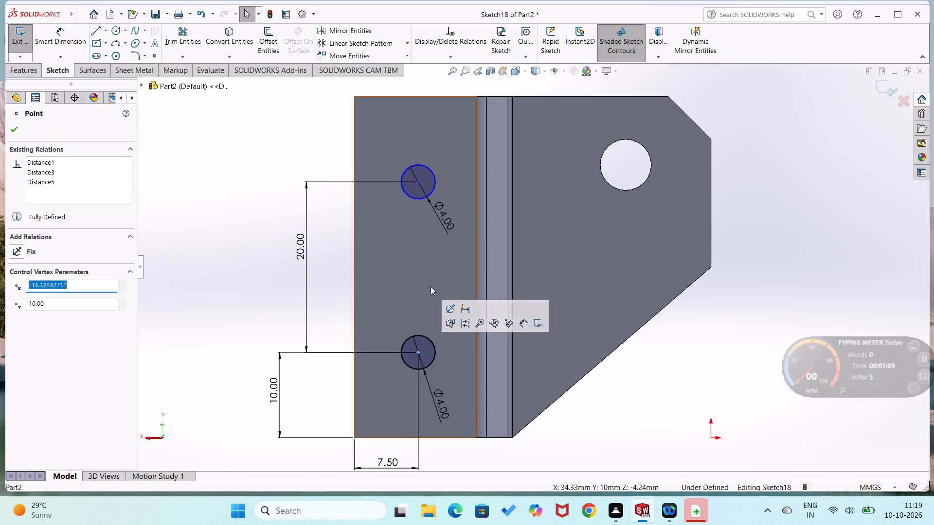
ctrl+click(415, 185)
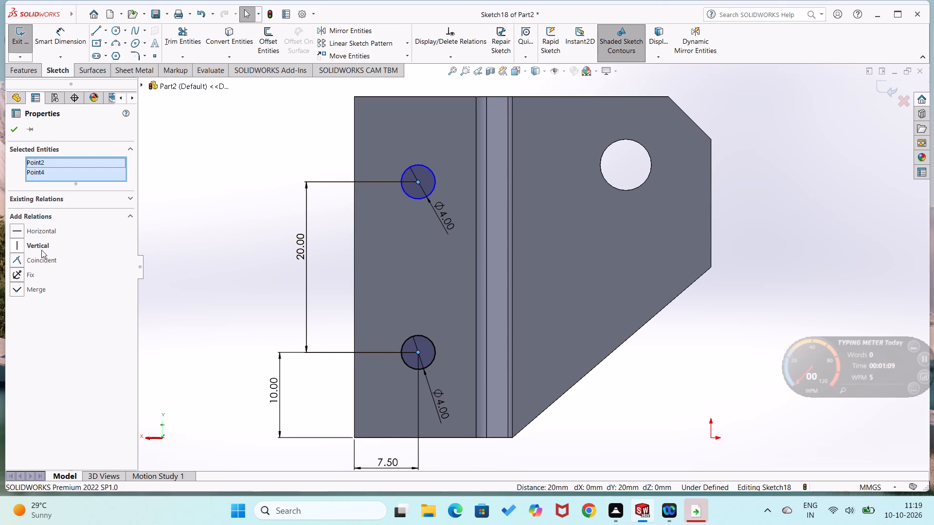
click(12, 245)
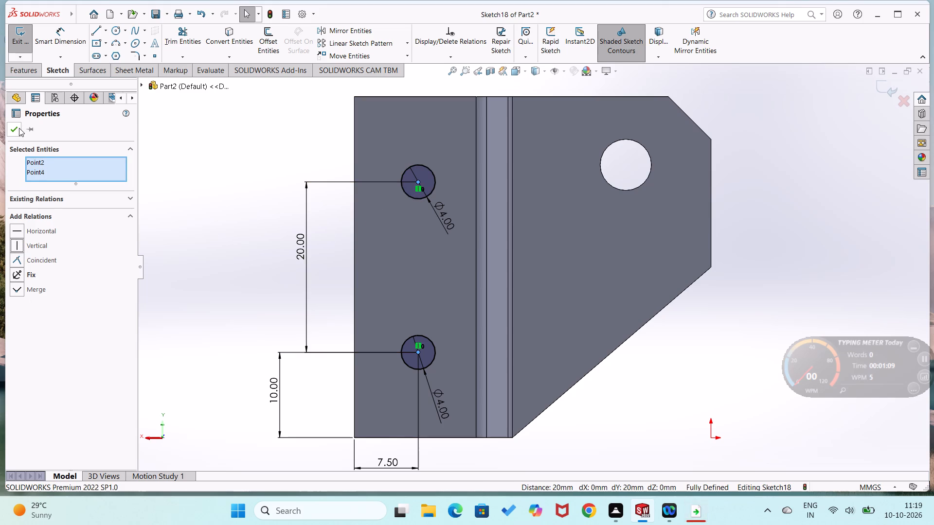
click(19, 128)
drag(208, 196, 214, 196)
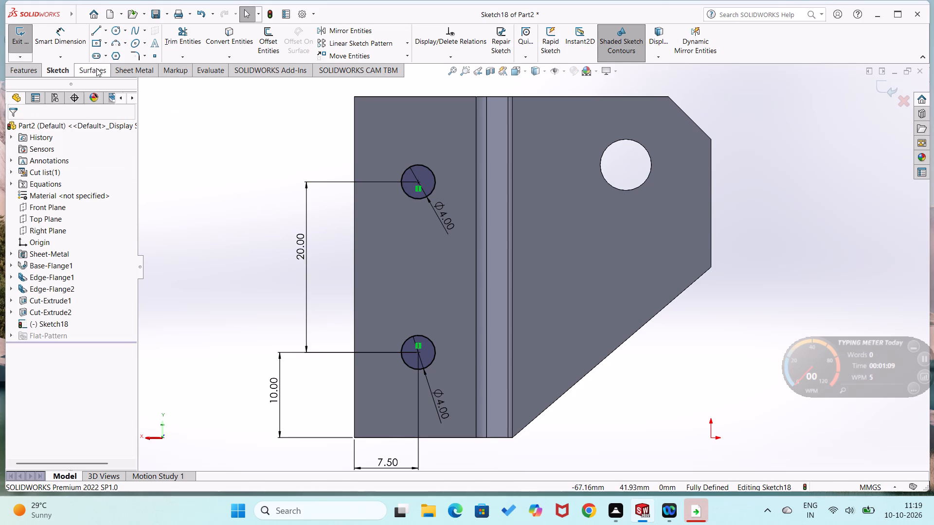
Cut both circles through the outer flange with a Blind extruded cut 10 mm deep, keeping Normal cut on.
click(128, 71)
click(394, 29)
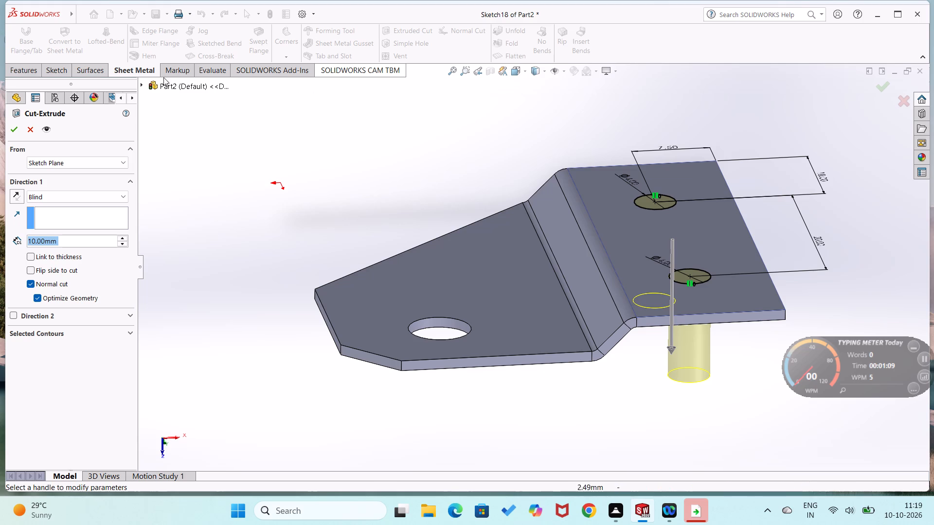
click(5, 132)
click(18, 129)
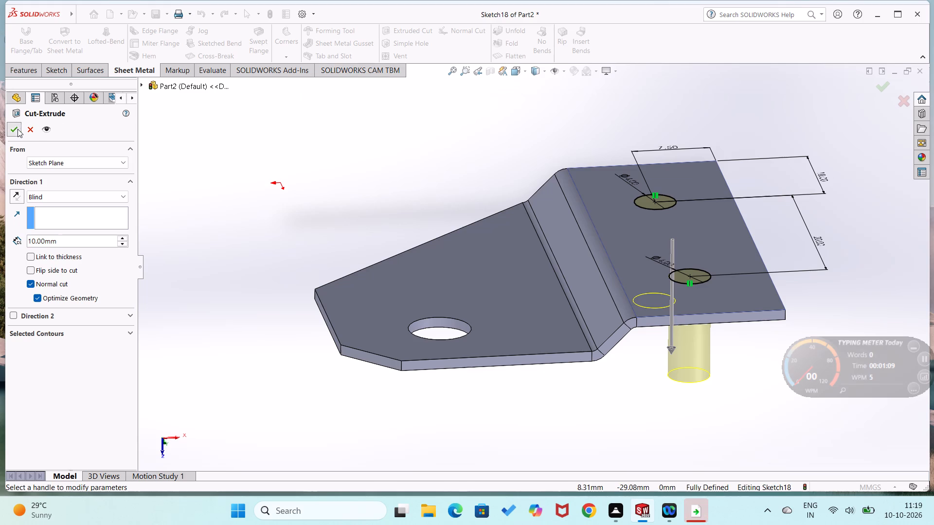
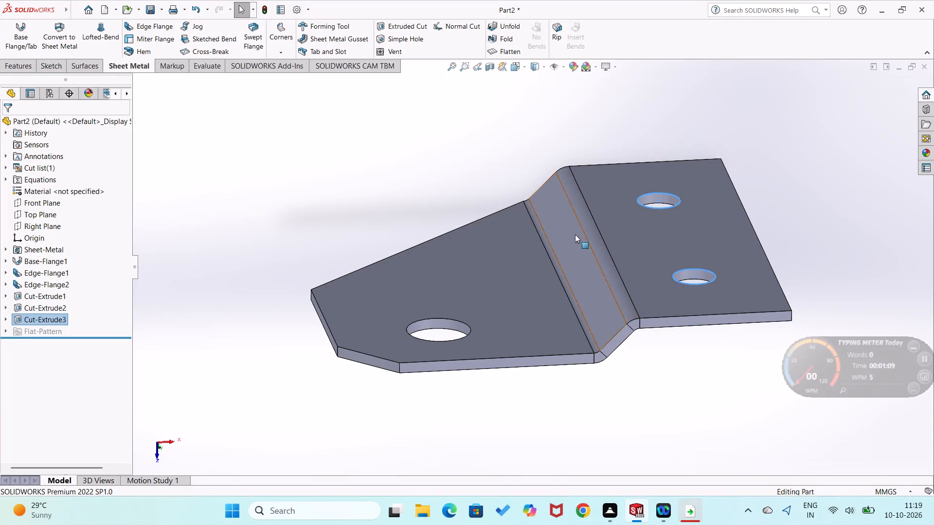
Close the double-bent sheet metal part.
click(920, 67)
click(553, 271)
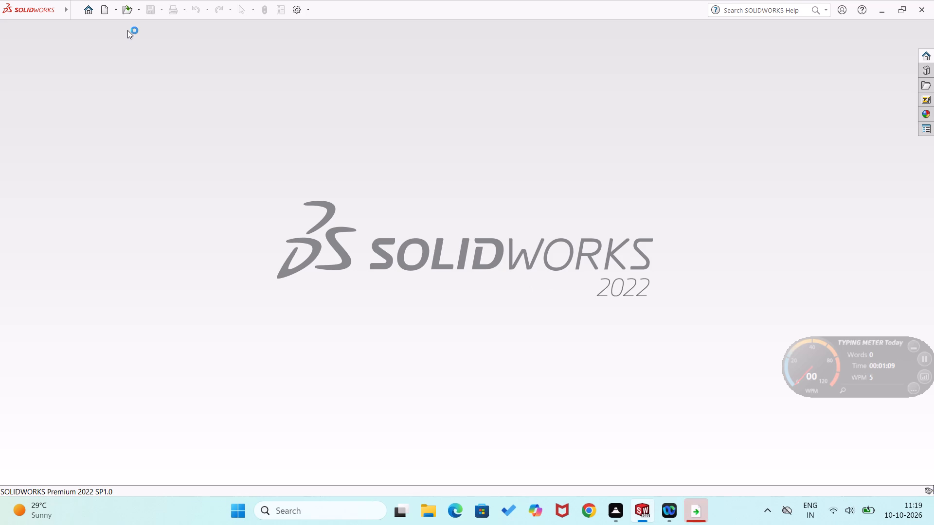
Create a new part document.
click(88, 9)
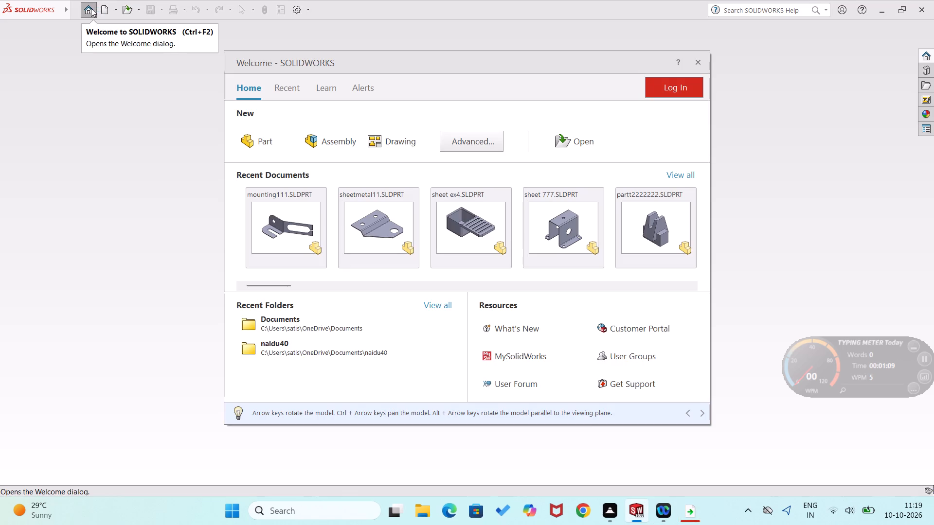
click(264, 151)
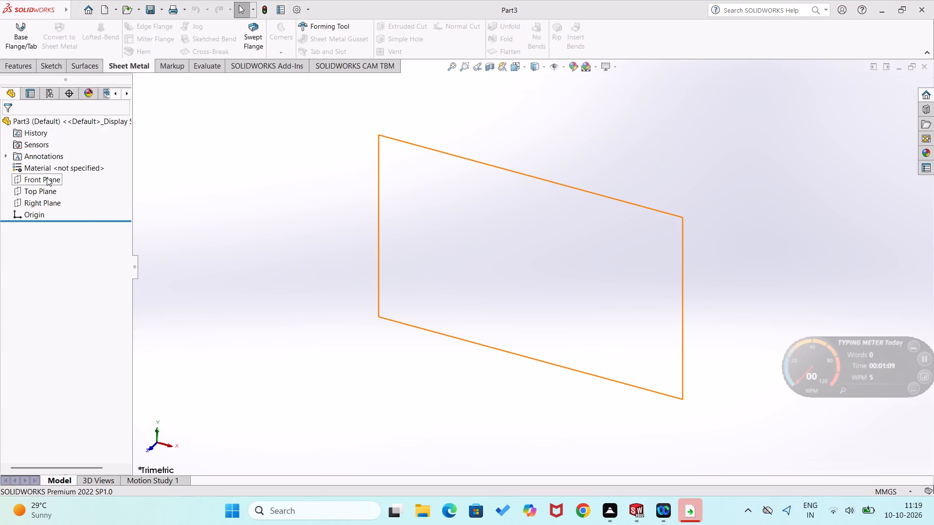
Sketch a corner rectangle about 94 by 38 mm on the Front Plane, starting at the origin.
right_click(47, 177)
click(54, 161)
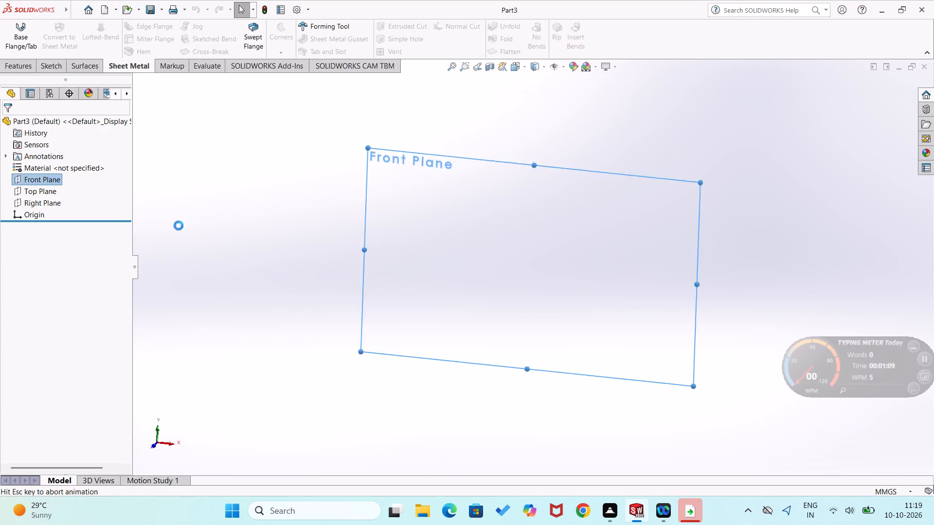
right_drag(341, 250, 448, 312)
right_drag(500, 255, 498, 332)
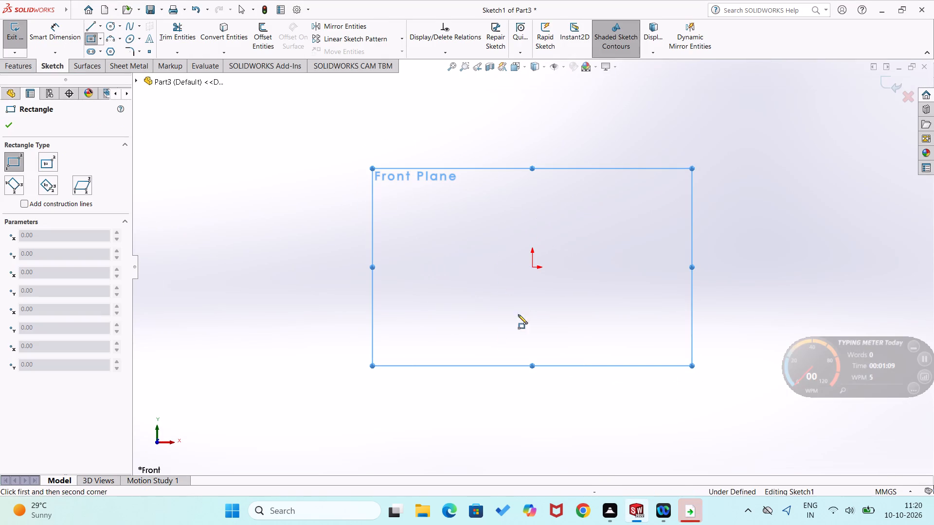
click(530, 268)
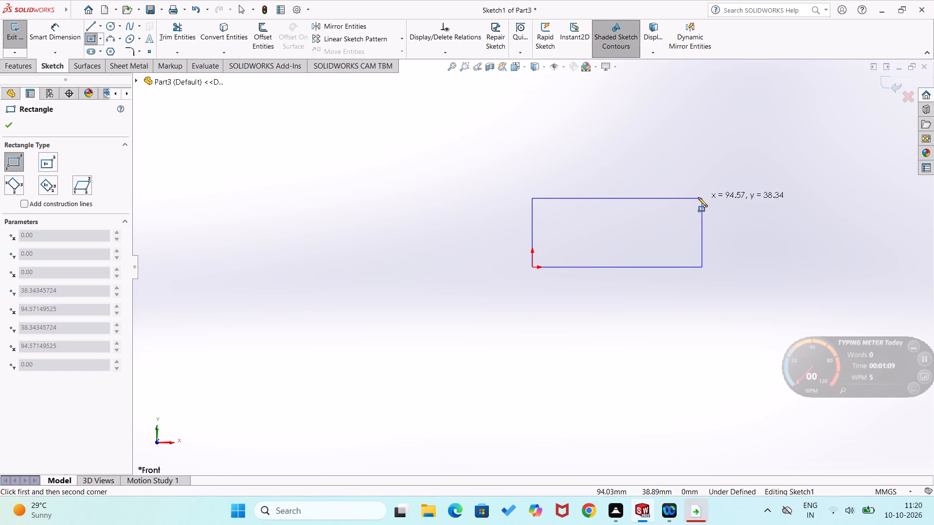
click(700, 199)
Dimension the rectangle's bottom edge as 9+29, giving 38 mm.
right_drag(641, 359, 664, 290)
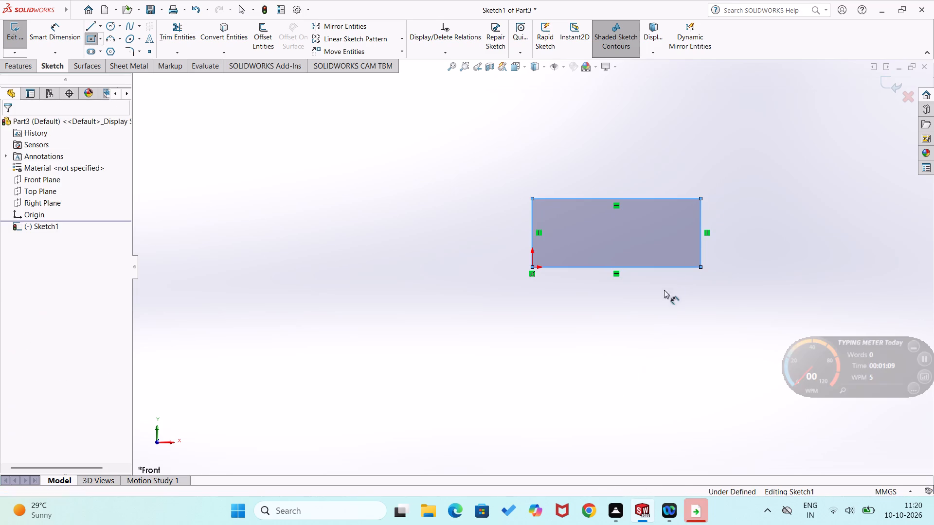
right_drag(664, 290, 666, 280)
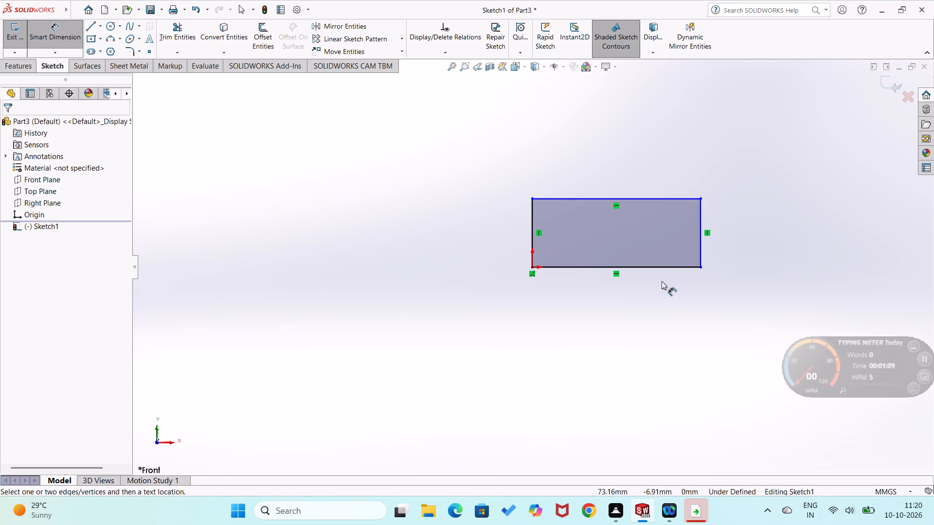
click(639, 268)
click(645, 304)
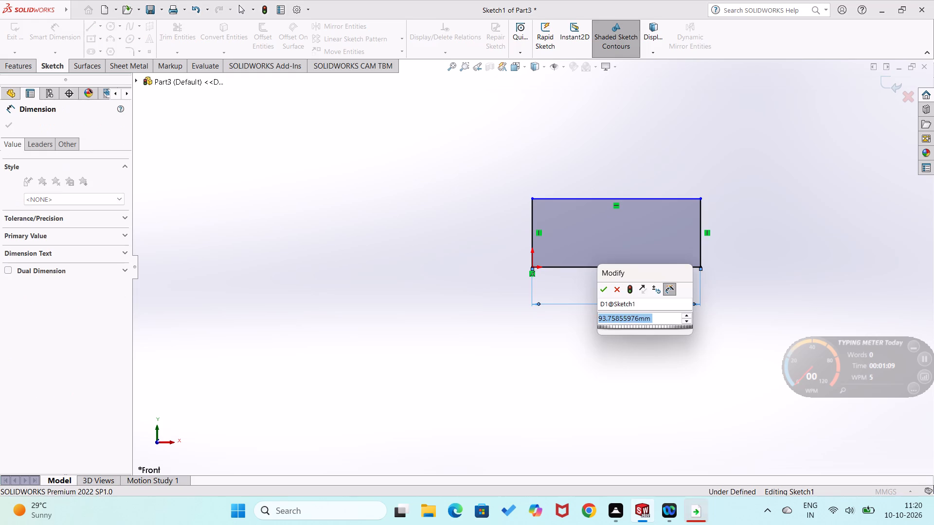
text(9+)
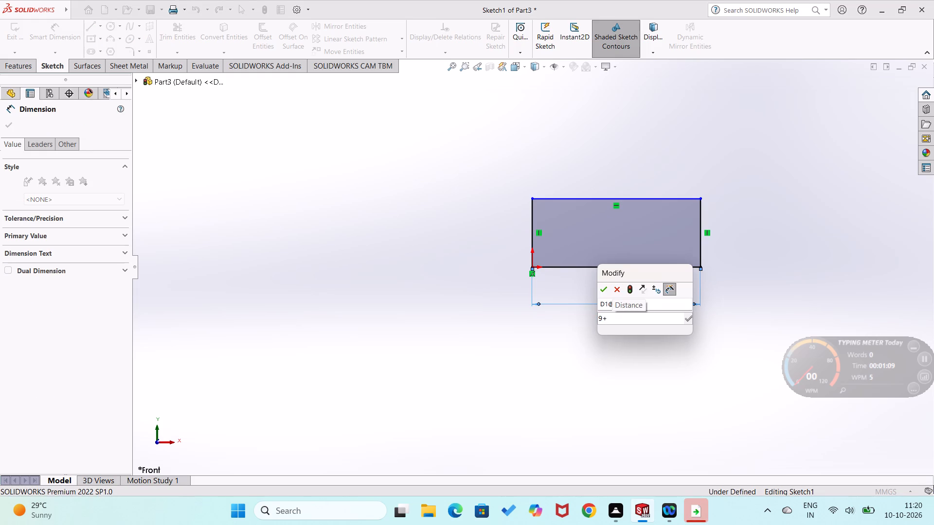
text(29)
key(Return)
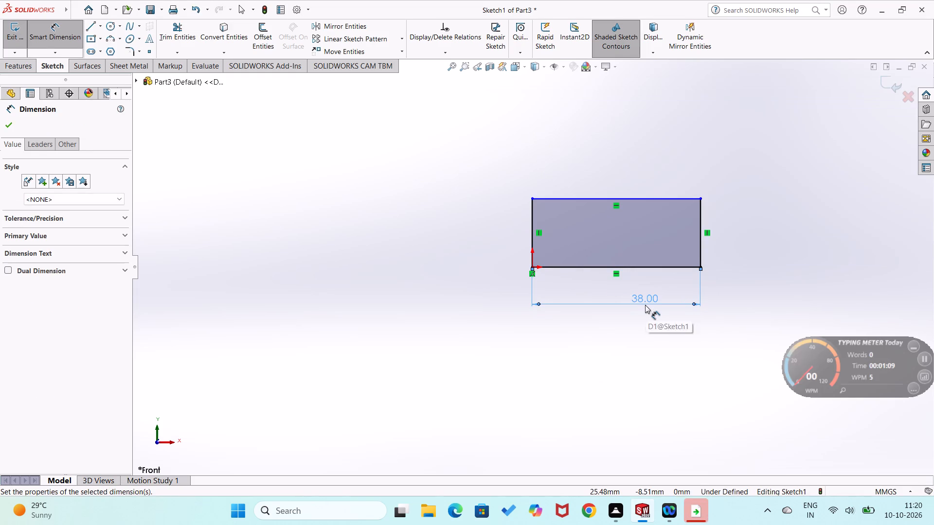
click(625, 346)
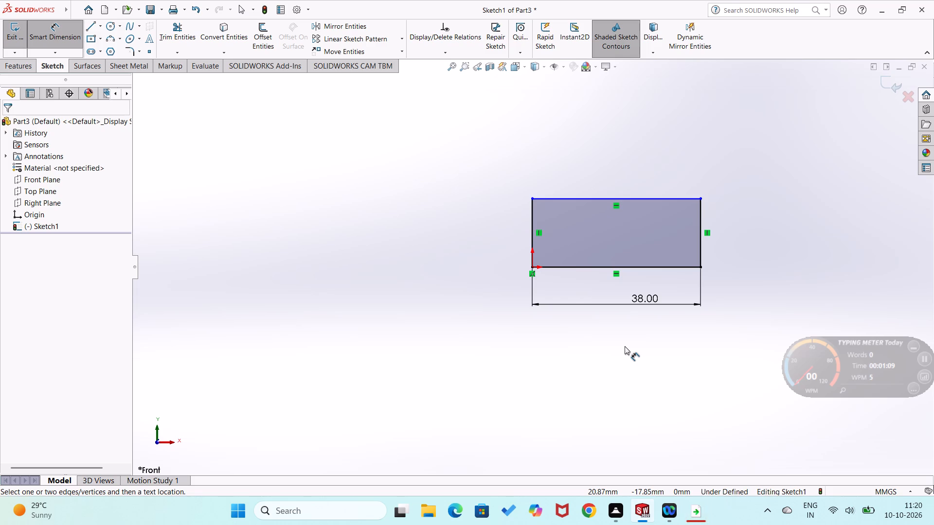
Change the rectangle's bottom edge dimension to 38+30, giving 68 mm.
double_click(652, 296)
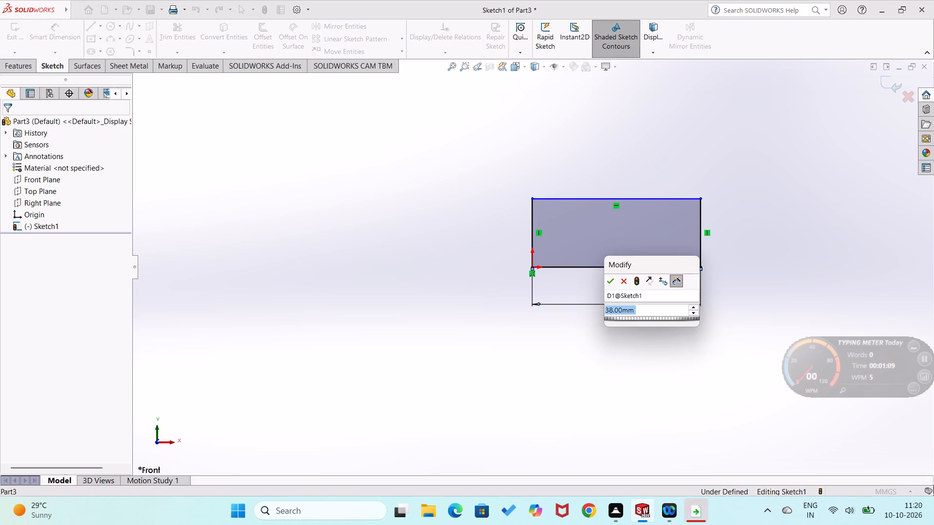
text(38)
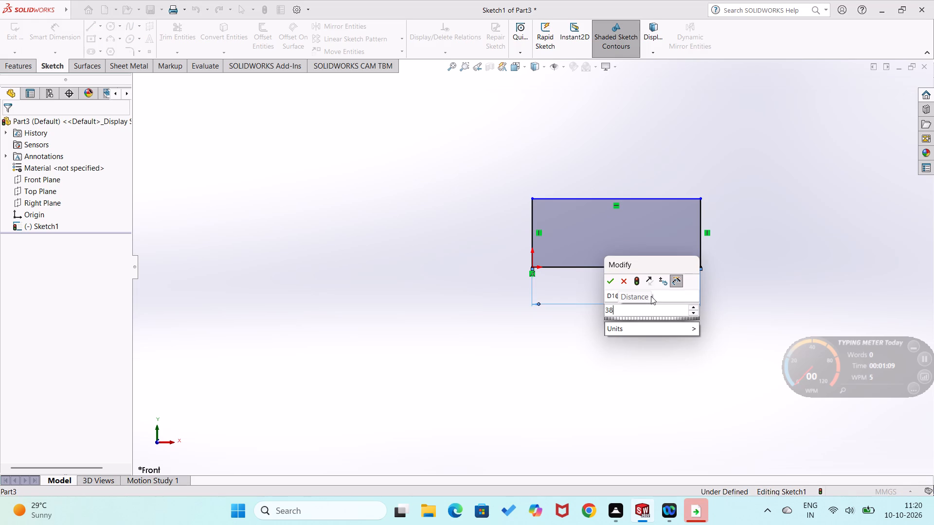
key(plus)
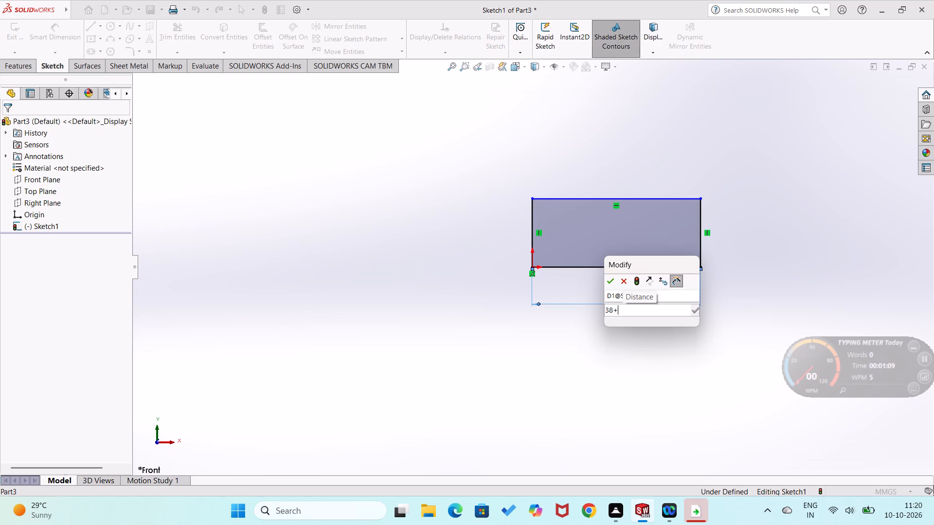
text(30)
key(Return)
click(639, 371)
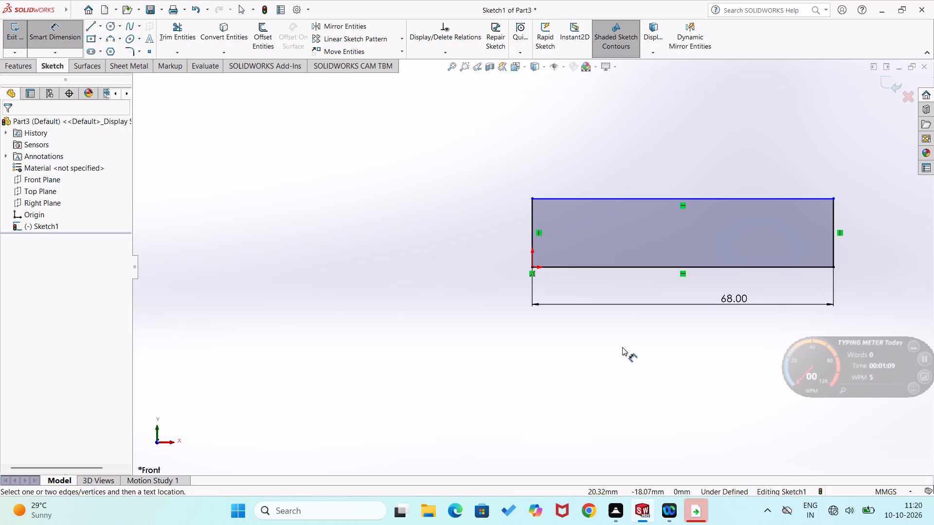
Dimension the rectangle's vertical edge at the origin as 25 mm.
click(532, 228)
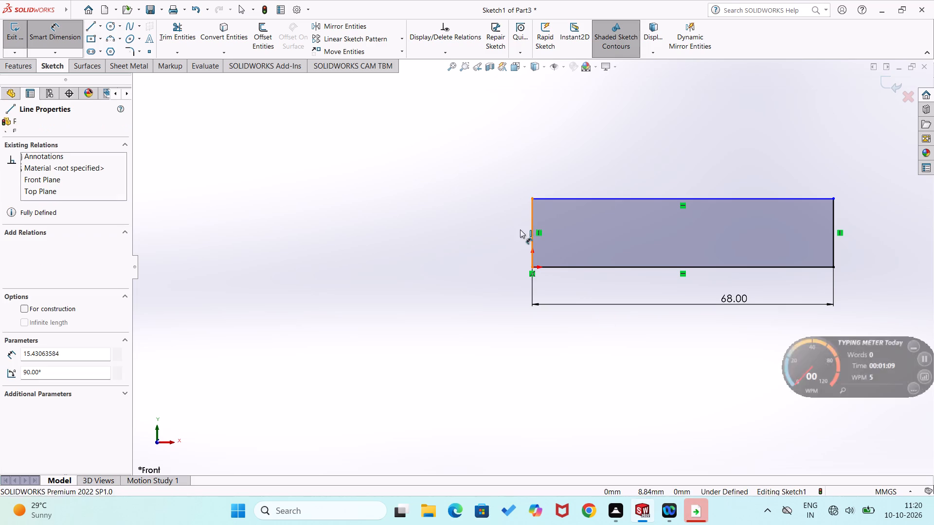
click(512, 230)
text(25)
key(Return)
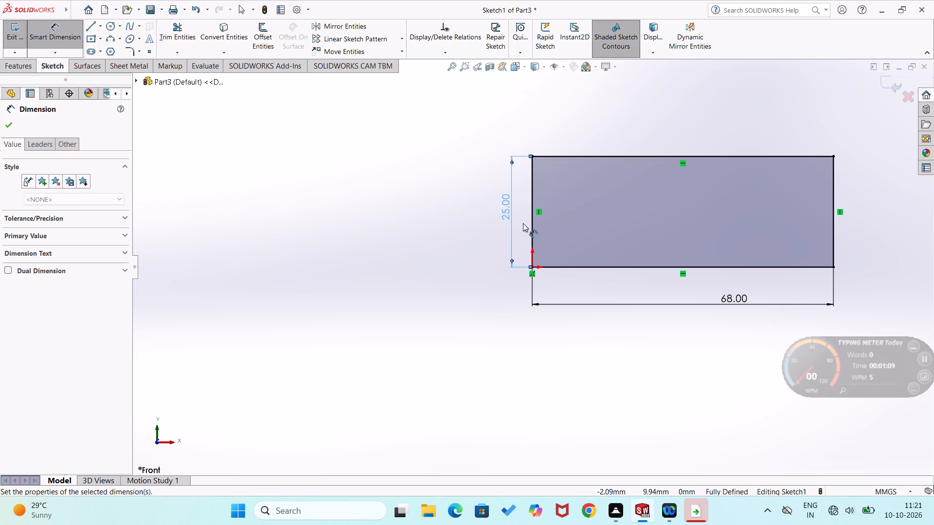
drag(441, 271, 446, 270)
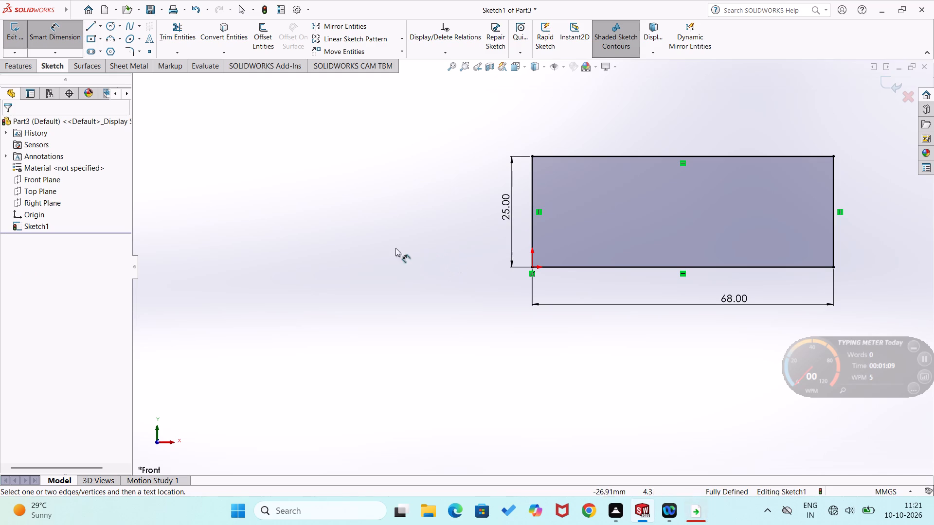
Create a Base Flange from the rectangle with 1 mm thickness, K-factor 0.5 and rectangular auto relief.
click(133, 67)
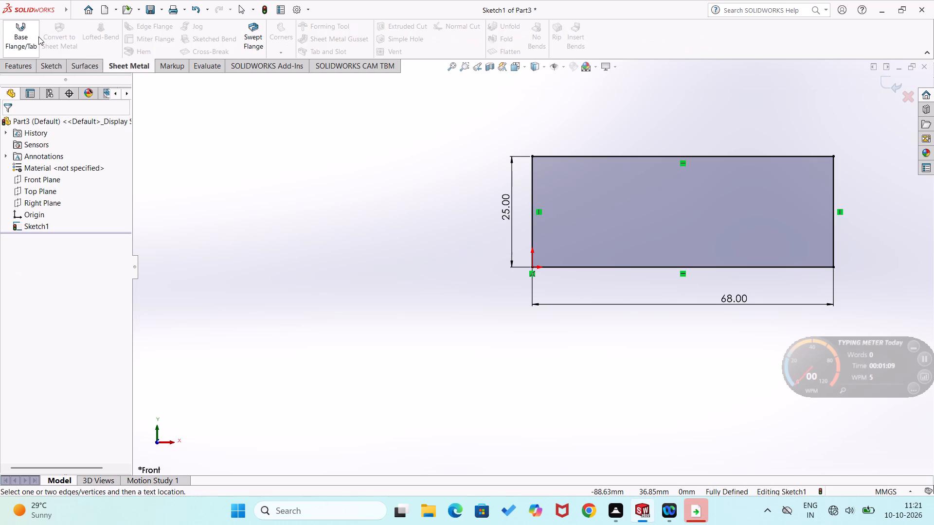
click(38, 36)
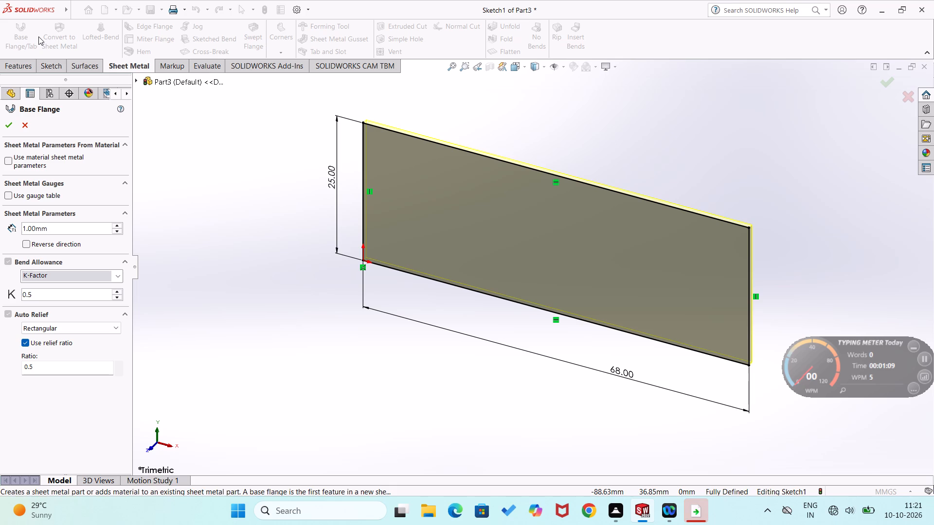
click(14, 126)
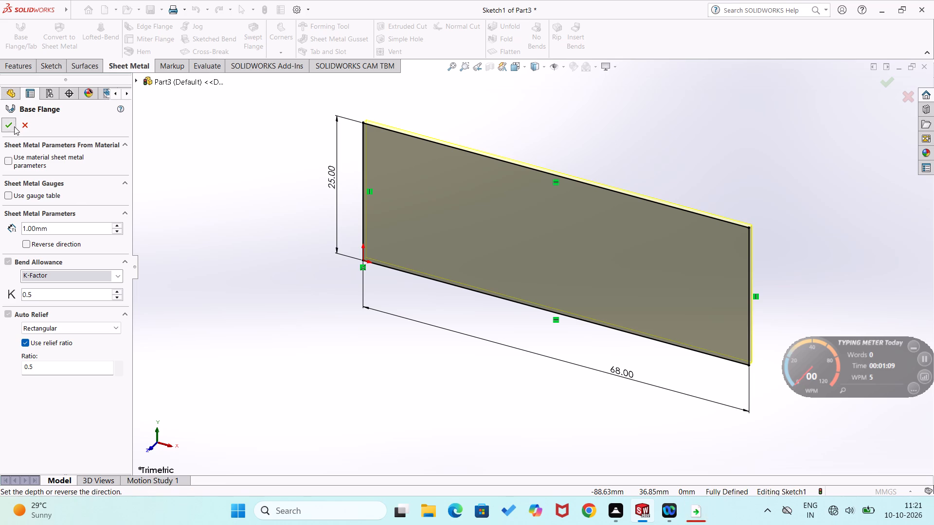
click(220, 241)
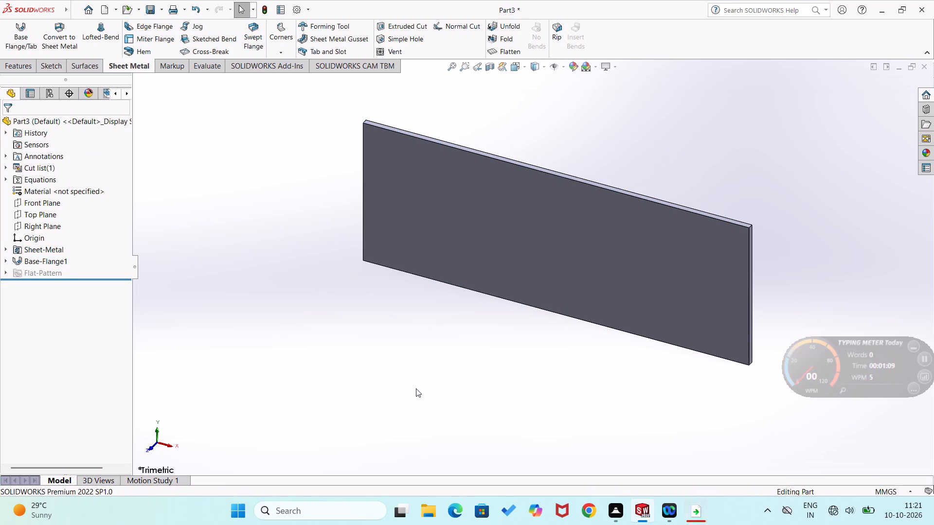
Sketch a rectangle about 35 by 16 mm on the plate's large front face, extending outward from its upper-right corner.
middle_drag(416, 390, 482, 229)
middle_drag(585, 294, 586, 286)
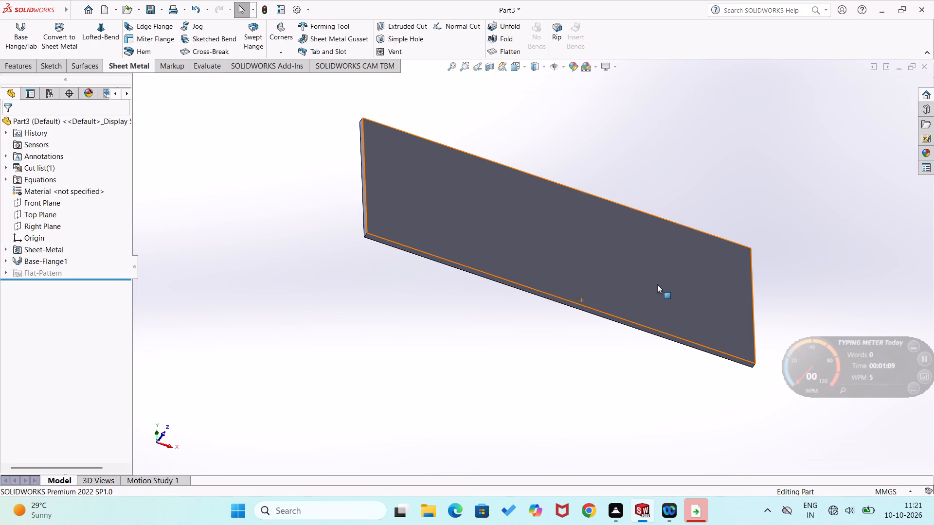
right_click(671, 268)
click(699, 255)
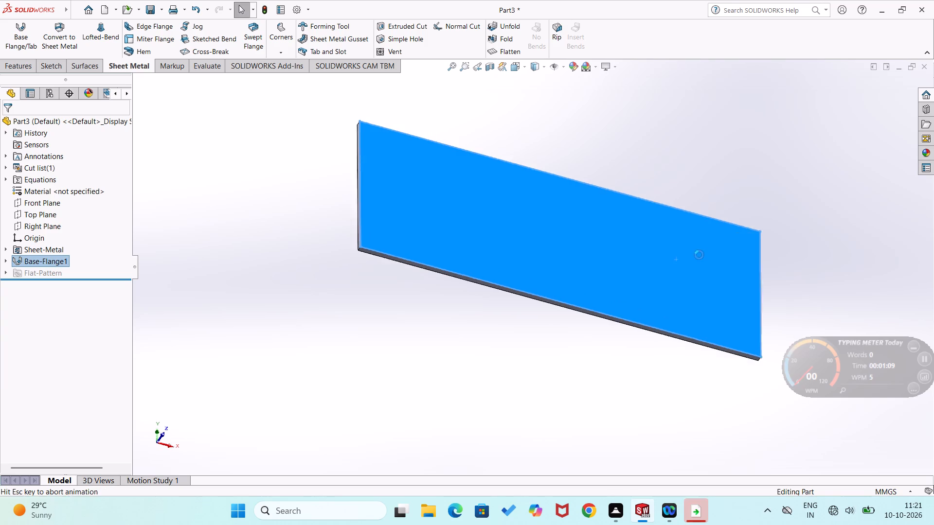
click(587, 374)
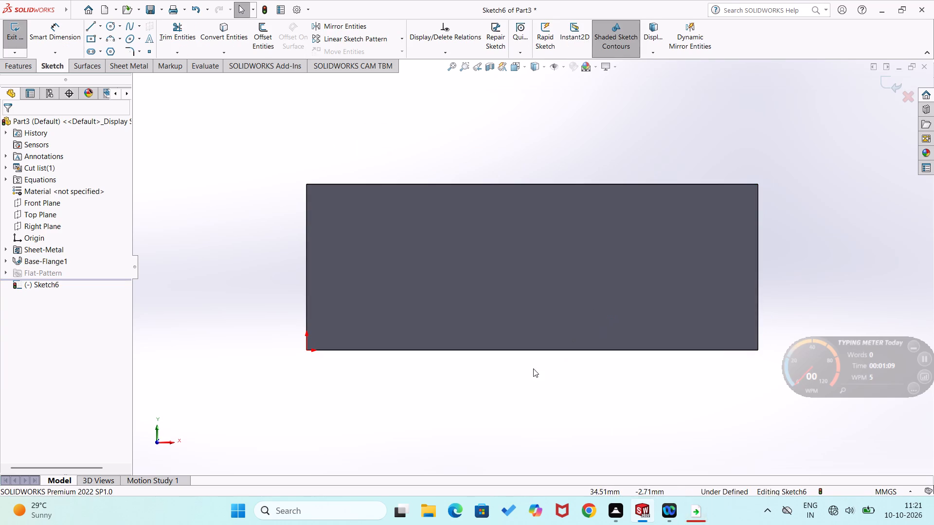
right_drag(533, 368, 543, 421)
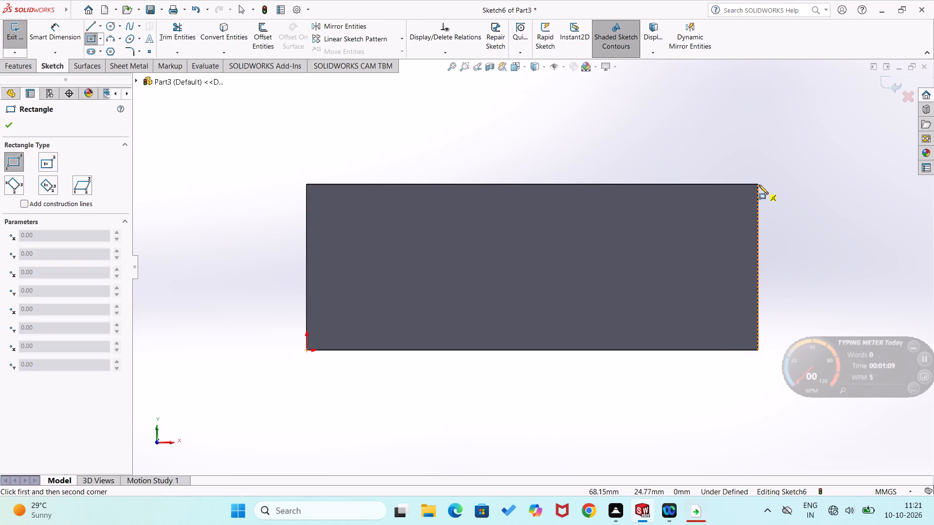
click(758, 185)
scroll(836, 262, up, 3)
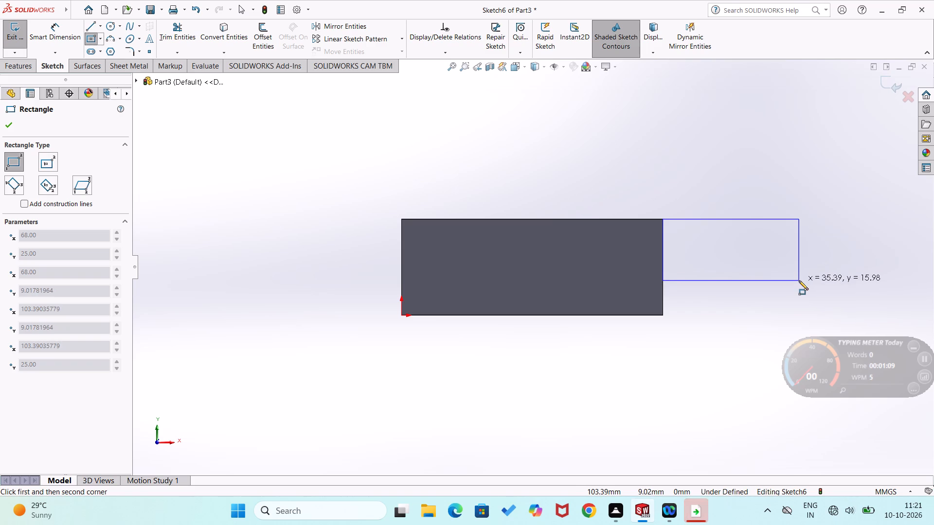
click(799, 280)
Dimension the new rectangle's bottom edge as 37 mm.
right_drag(830, 318, 851, 237)
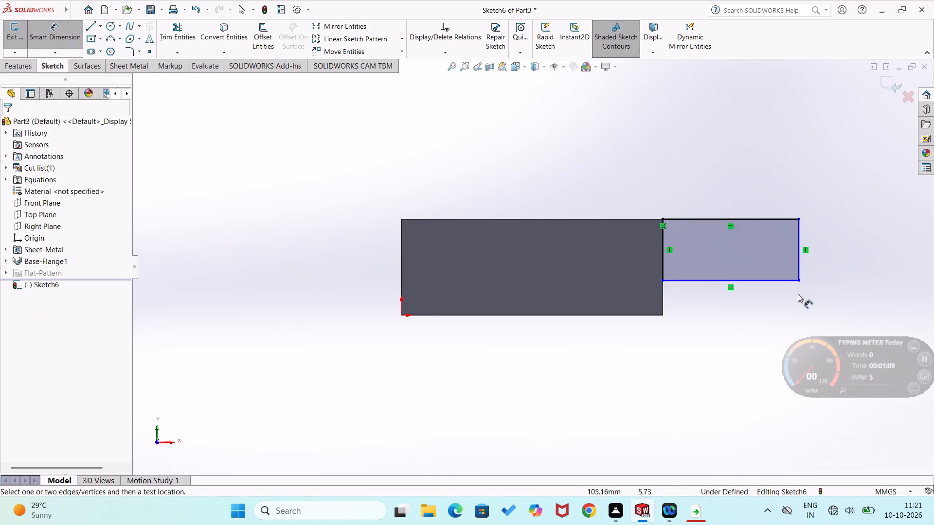
click(785, 283)
click(775, 306)
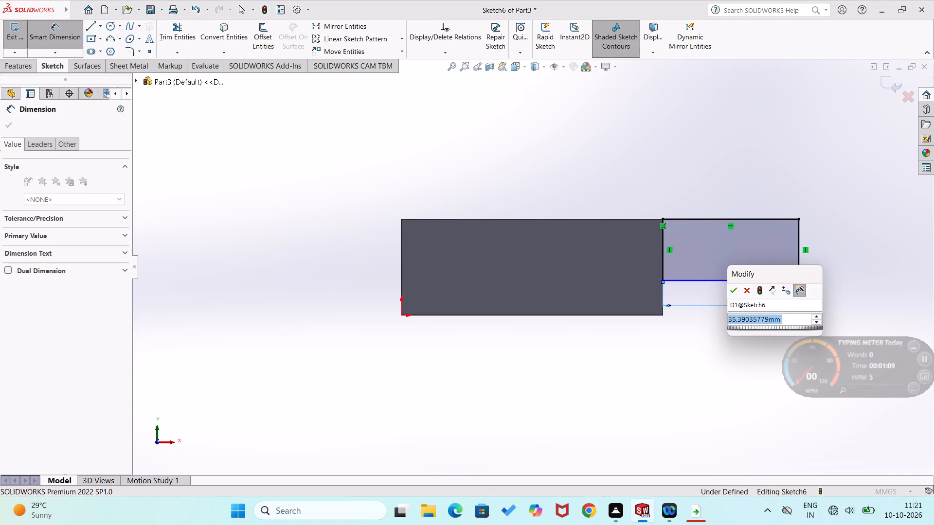
text(37)
key(Return)
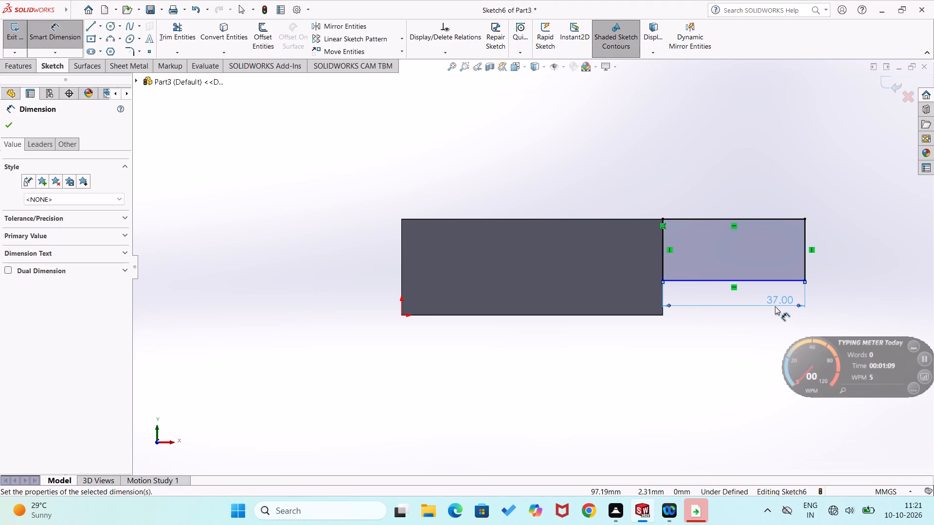
click(756, 175)
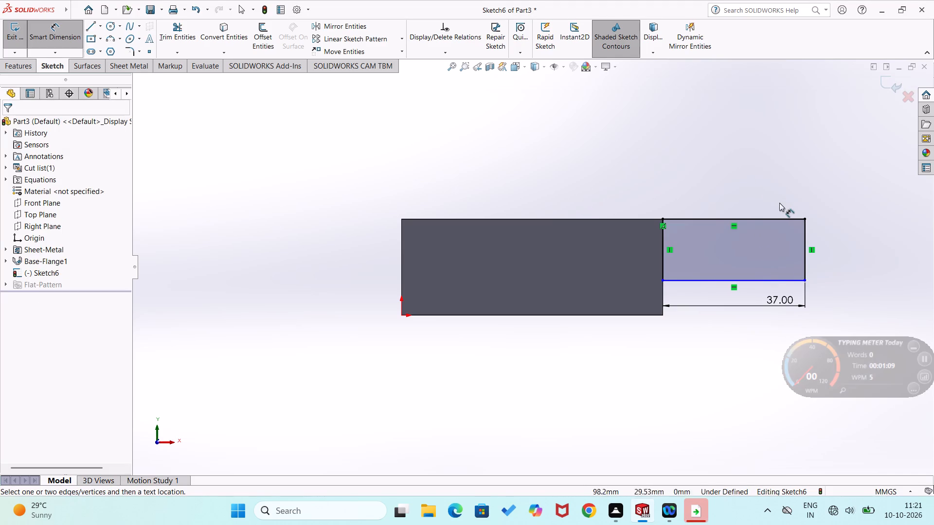
Dimension the new rectangle's outer vertical edge as 18 mm.
click(804, 255)
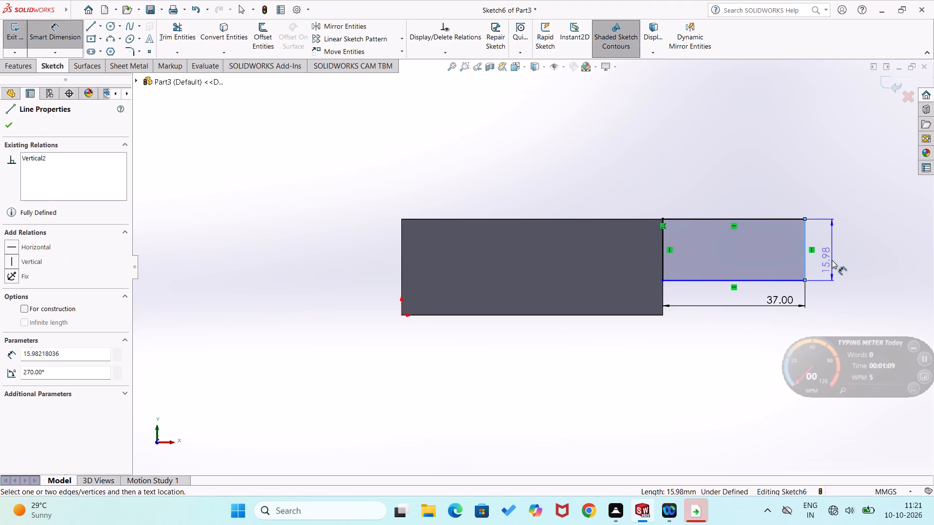
click(832, 260)
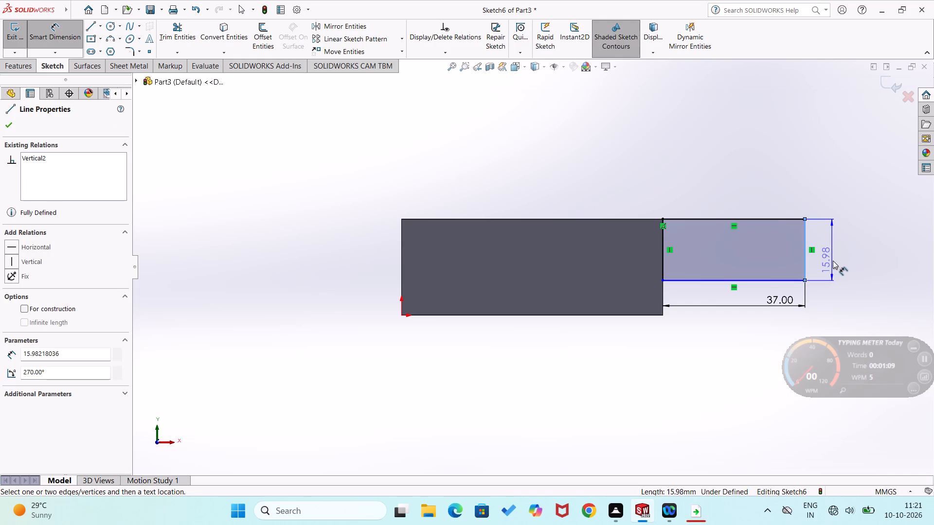
text(18)
key(Return)
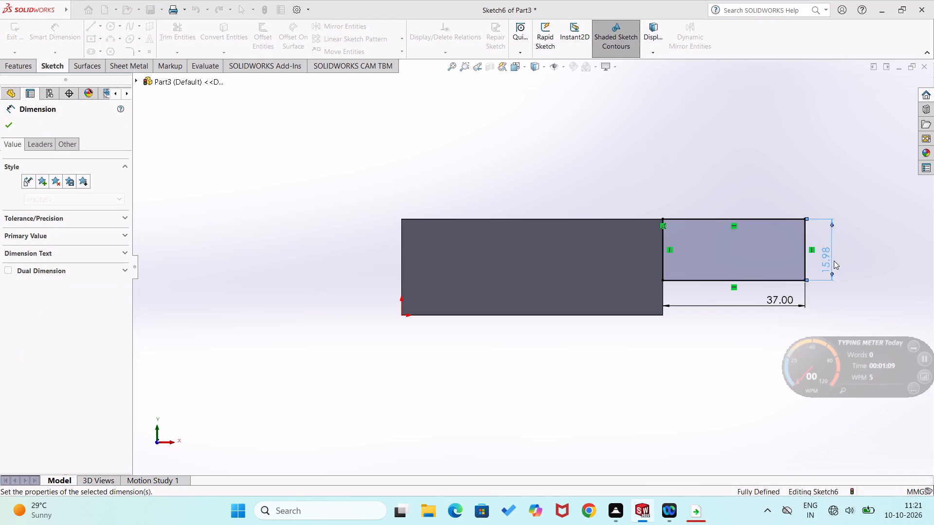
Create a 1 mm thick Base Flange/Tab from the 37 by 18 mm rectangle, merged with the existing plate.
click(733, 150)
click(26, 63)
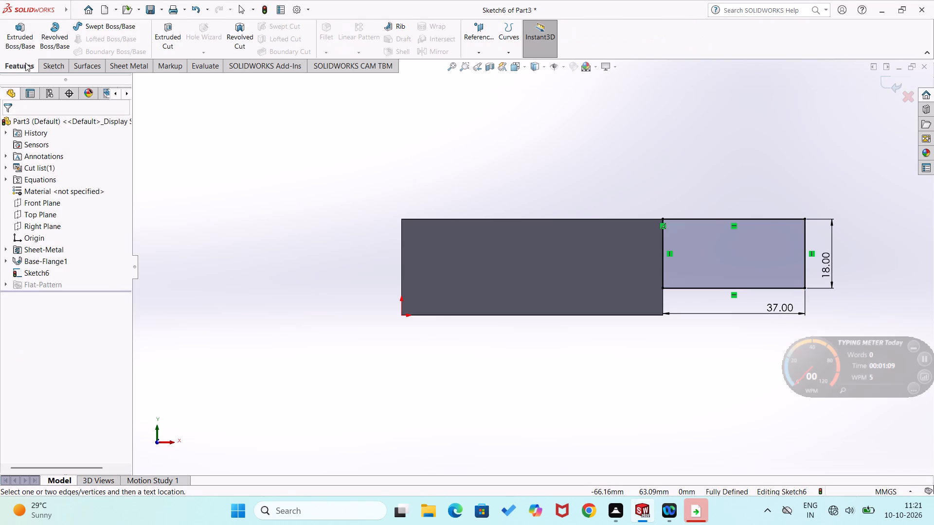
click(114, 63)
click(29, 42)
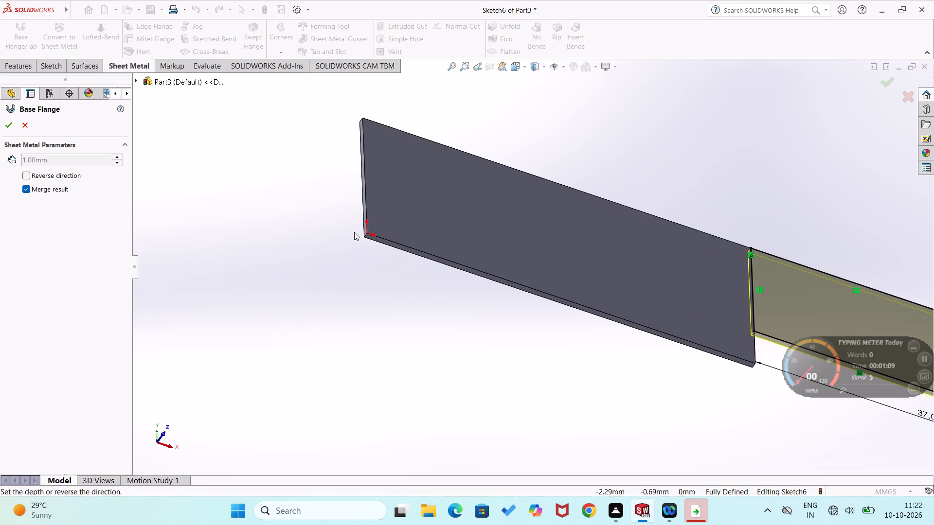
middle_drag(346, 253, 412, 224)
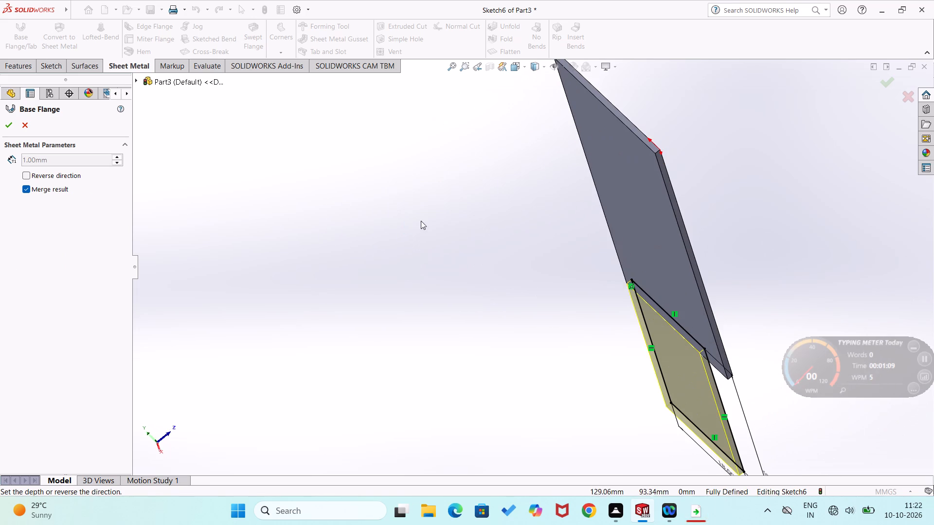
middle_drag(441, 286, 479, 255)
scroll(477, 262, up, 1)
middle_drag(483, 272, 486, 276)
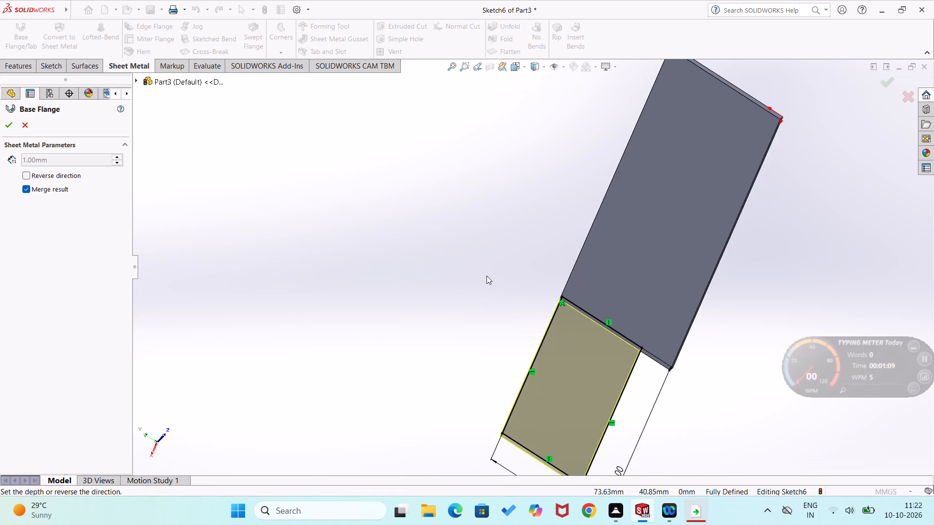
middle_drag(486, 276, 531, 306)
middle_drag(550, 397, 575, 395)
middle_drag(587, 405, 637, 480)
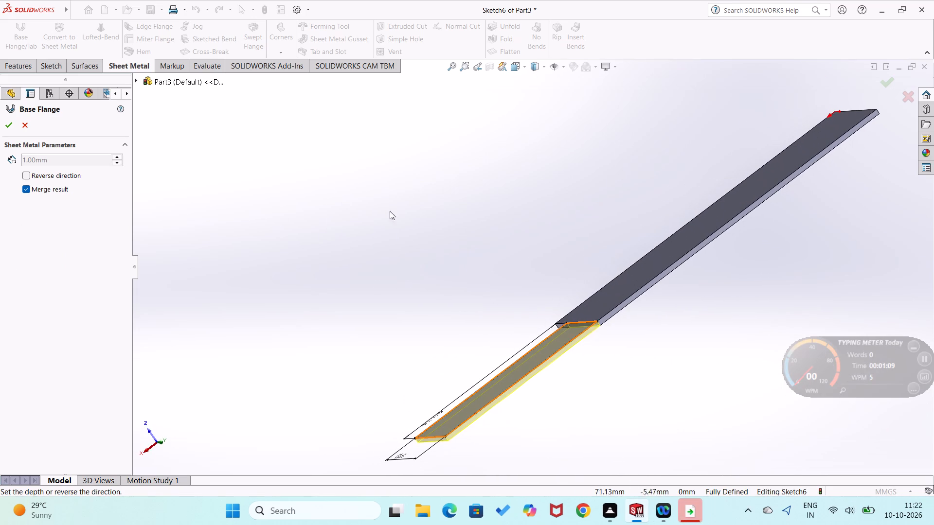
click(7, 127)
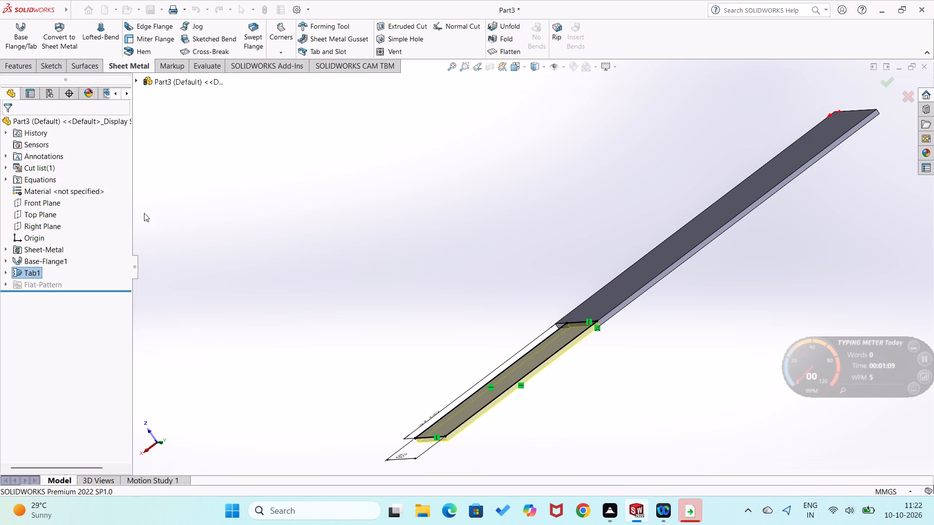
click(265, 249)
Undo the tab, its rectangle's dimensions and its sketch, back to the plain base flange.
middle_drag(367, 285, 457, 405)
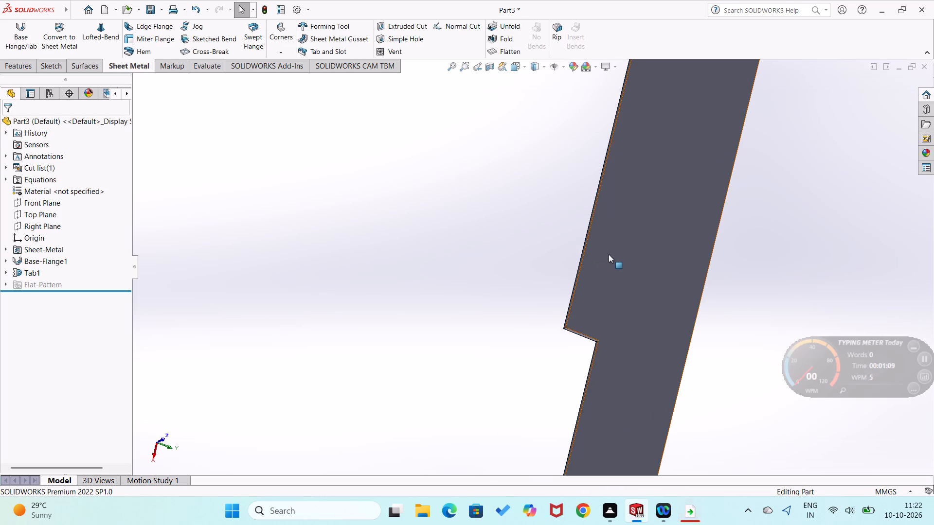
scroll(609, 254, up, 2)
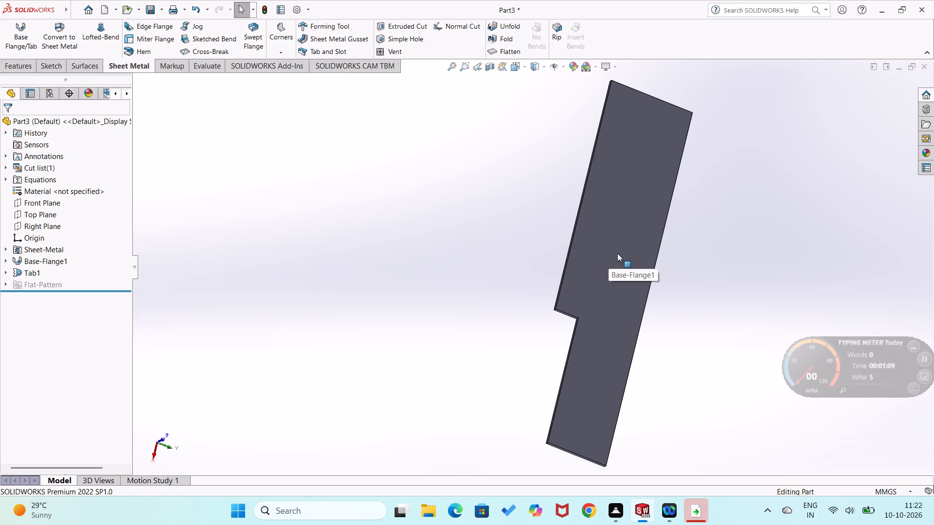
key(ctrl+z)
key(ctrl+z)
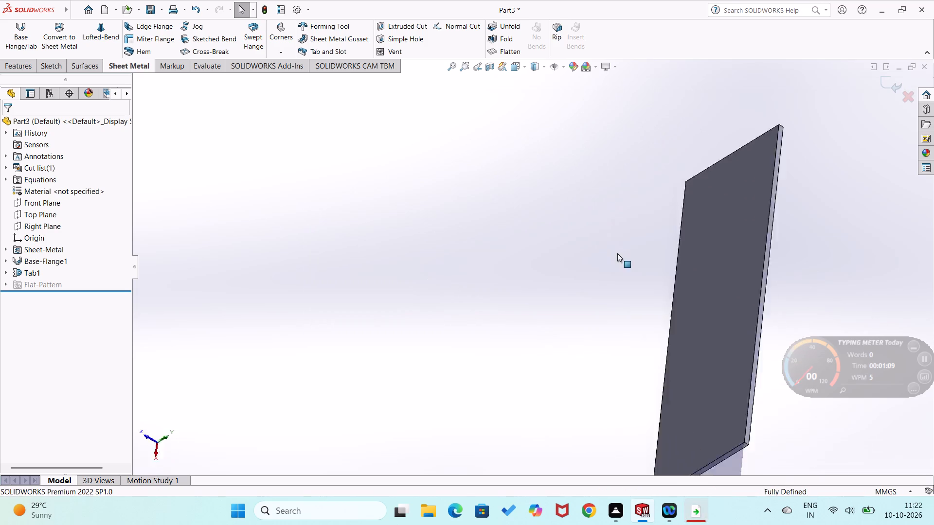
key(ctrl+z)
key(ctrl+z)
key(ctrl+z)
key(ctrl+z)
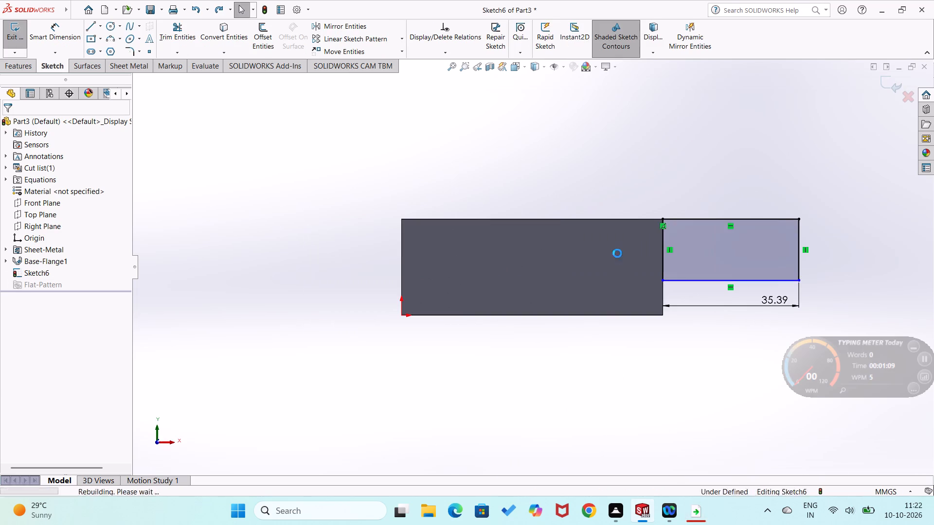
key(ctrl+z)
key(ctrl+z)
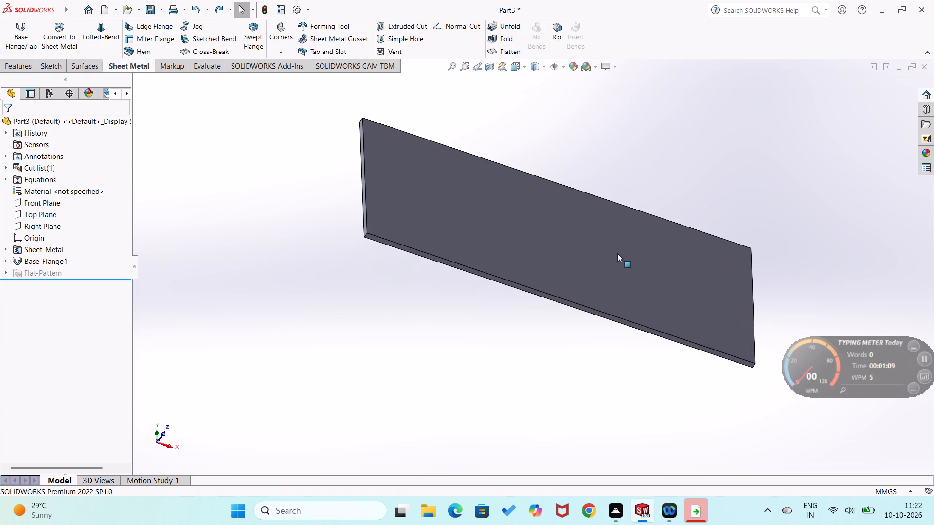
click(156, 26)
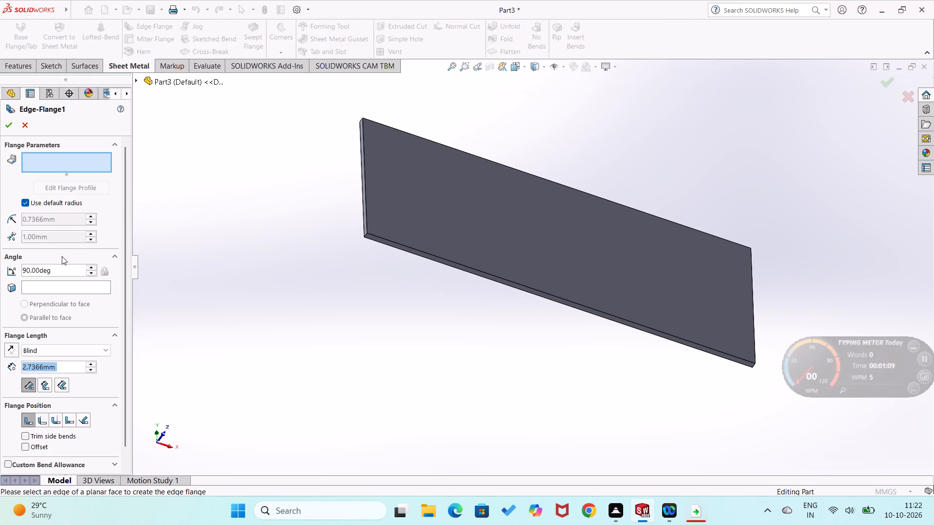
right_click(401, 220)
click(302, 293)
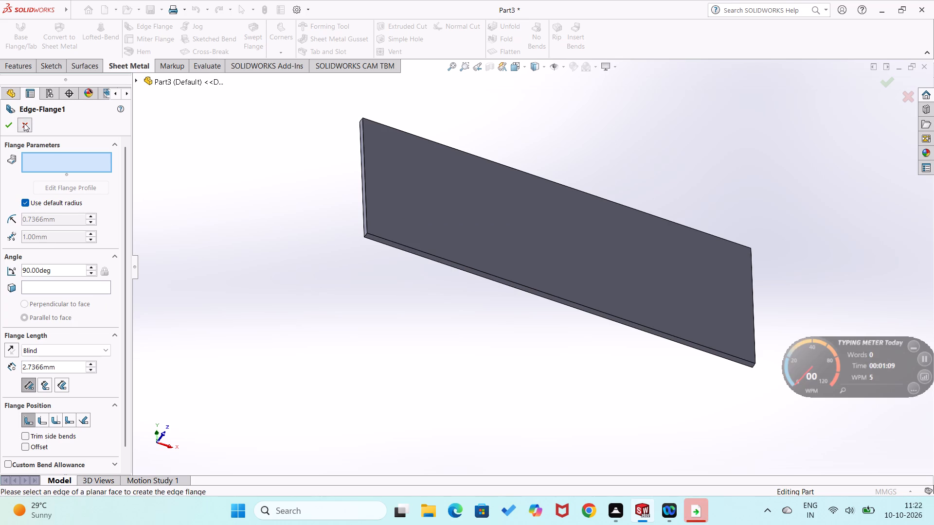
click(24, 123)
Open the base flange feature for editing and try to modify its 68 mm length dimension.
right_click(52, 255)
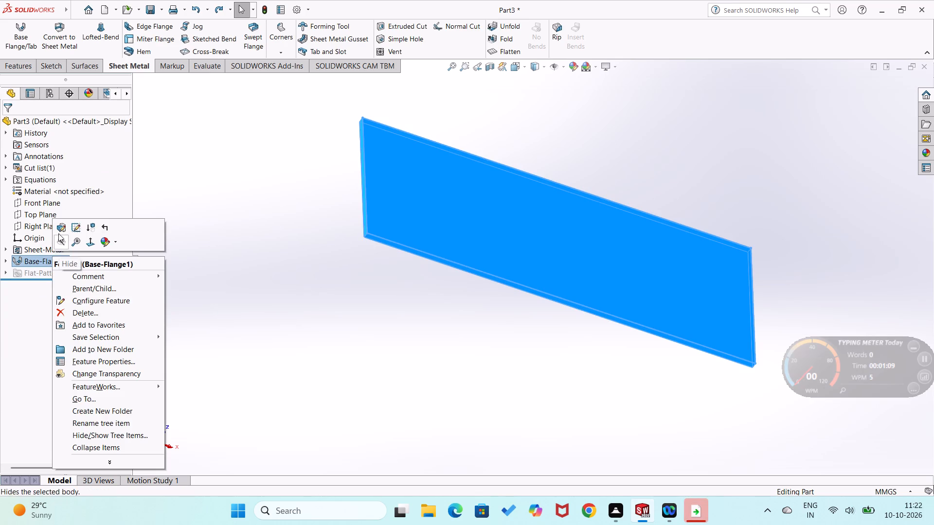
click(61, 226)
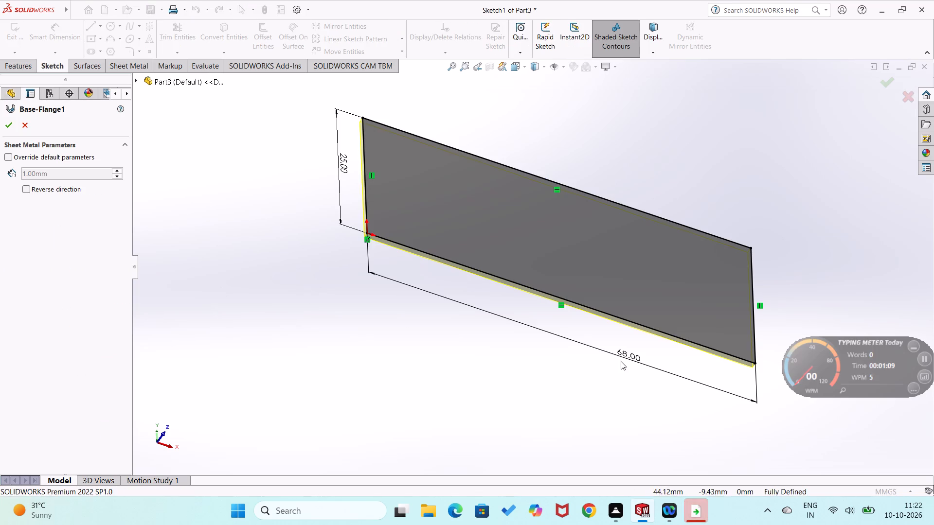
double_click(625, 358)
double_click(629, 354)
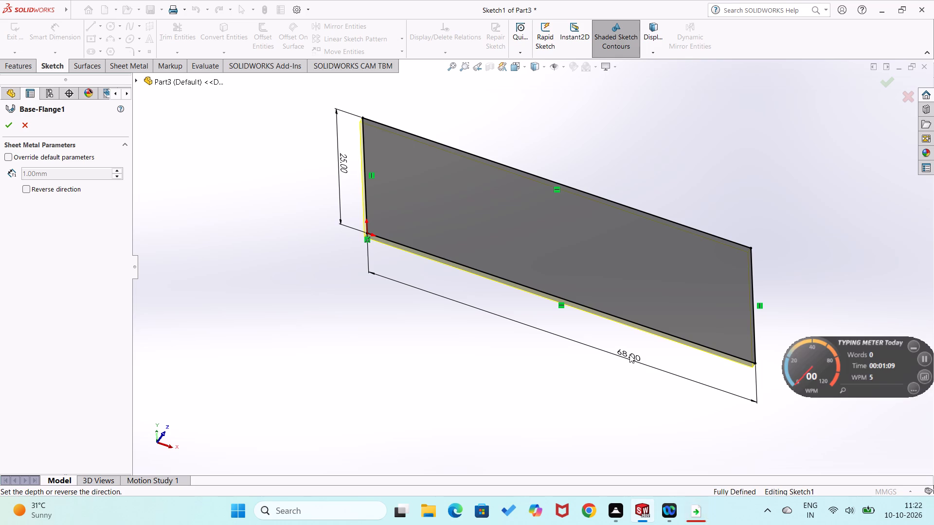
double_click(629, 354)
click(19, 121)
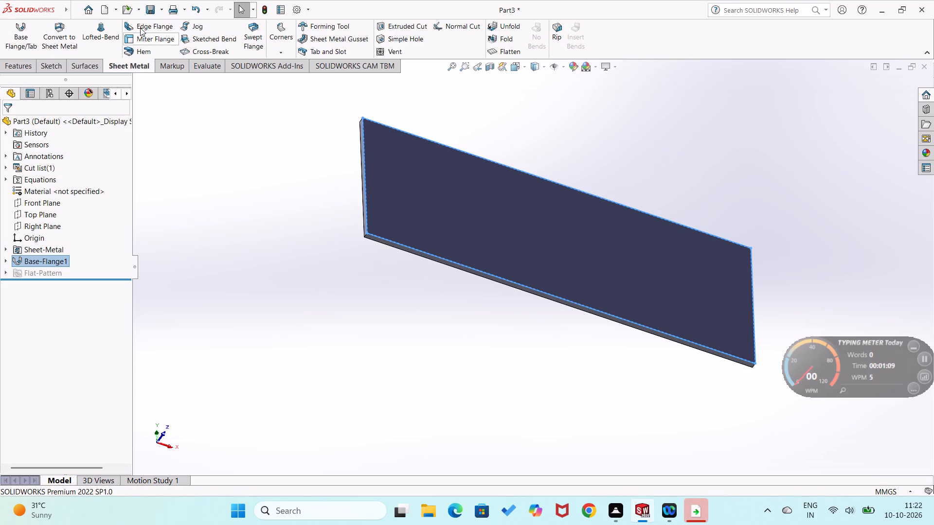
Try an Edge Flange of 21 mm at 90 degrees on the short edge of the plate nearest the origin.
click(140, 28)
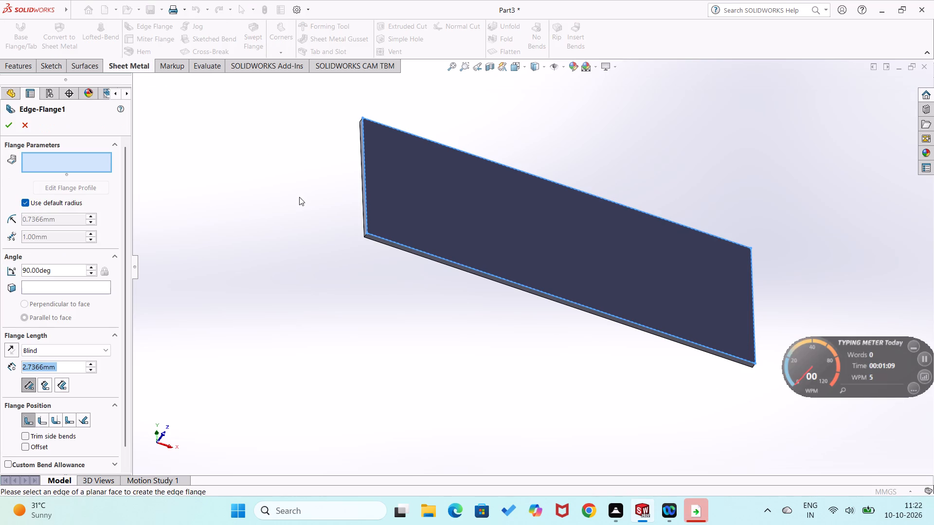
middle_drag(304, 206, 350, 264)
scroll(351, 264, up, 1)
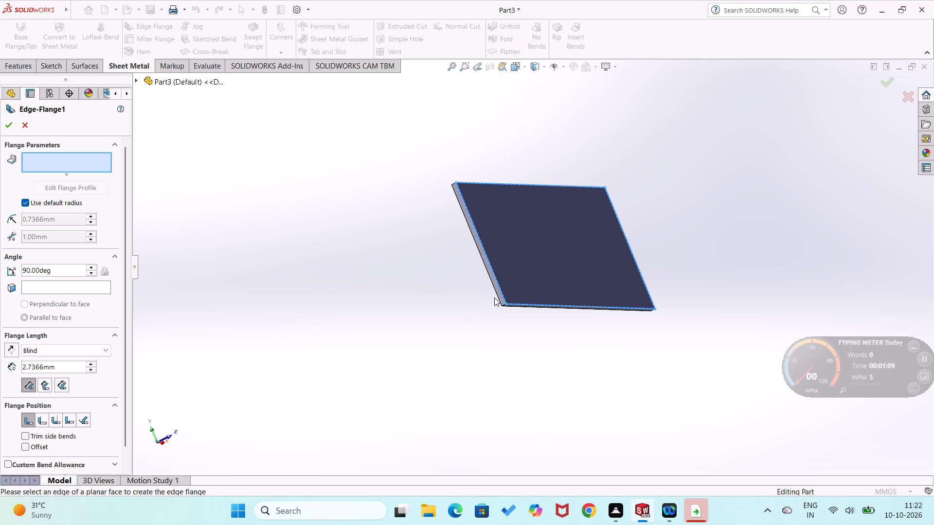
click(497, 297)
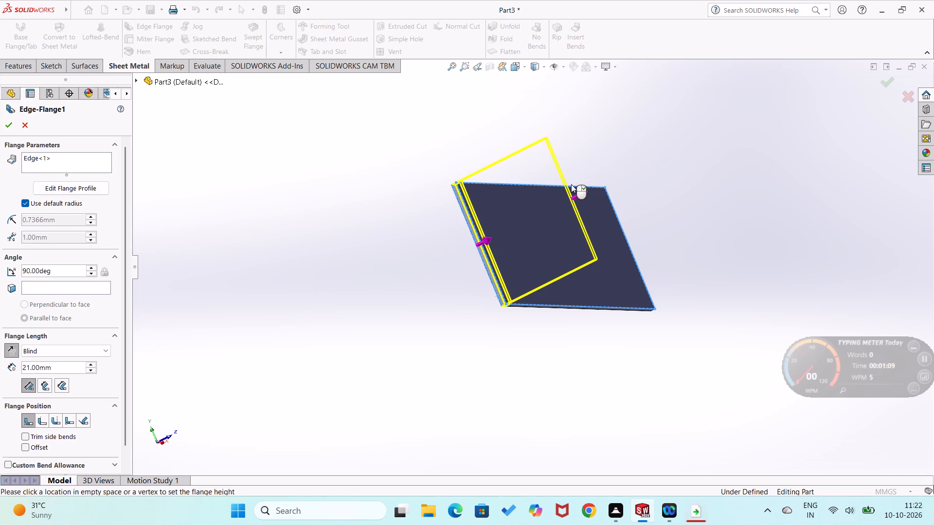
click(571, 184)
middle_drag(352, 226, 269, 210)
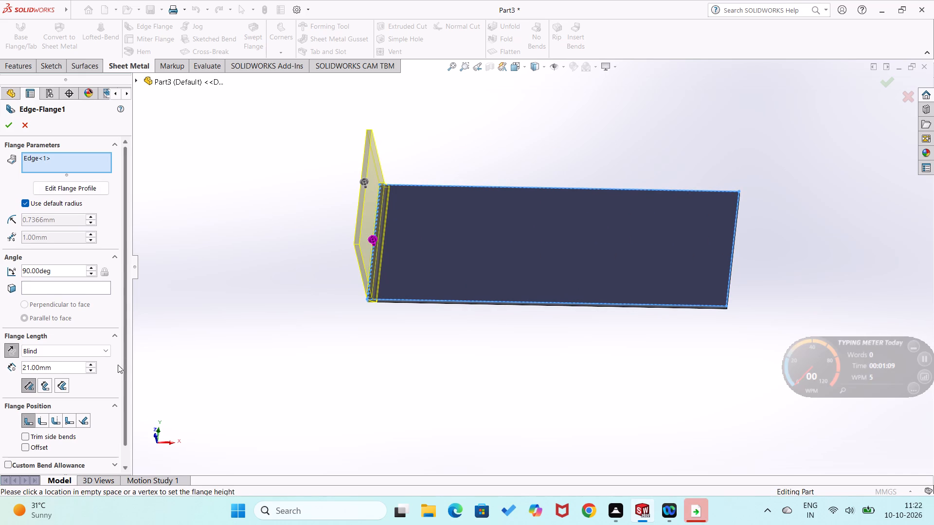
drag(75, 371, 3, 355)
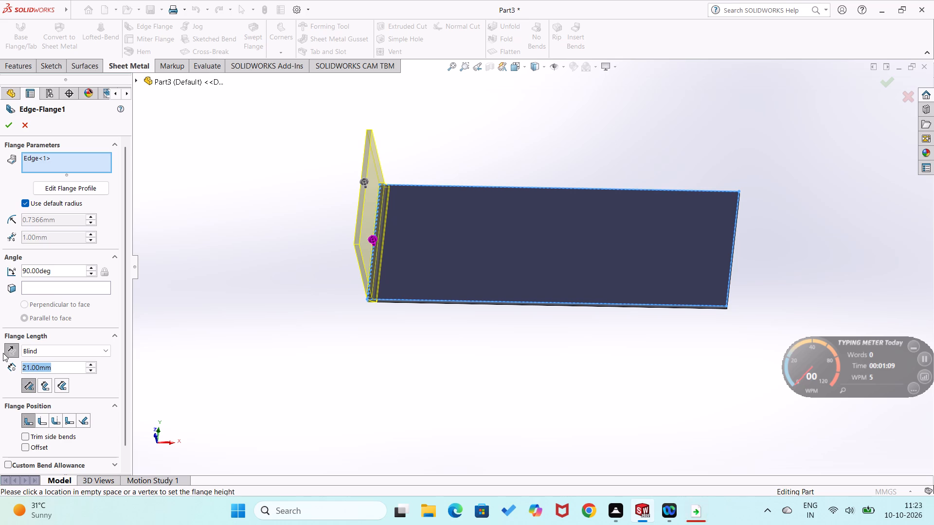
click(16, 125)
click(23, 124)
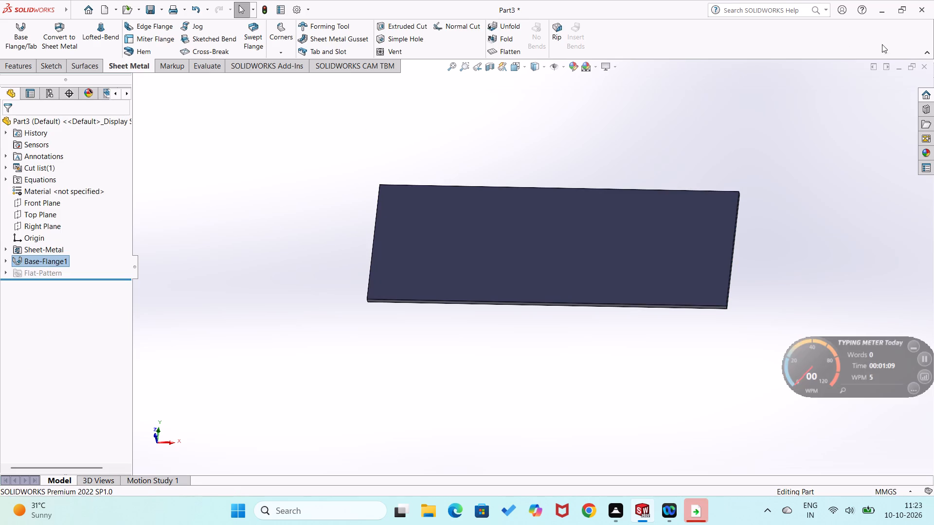
Close the current part and start a new blank part document.
click(926, 66)
click(551, 267)
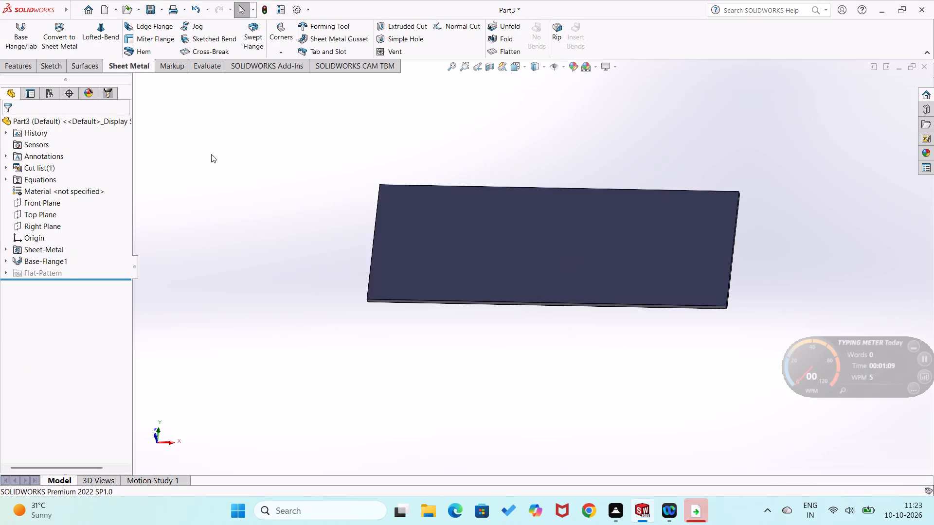
click(89, 13)
click(274, 142)
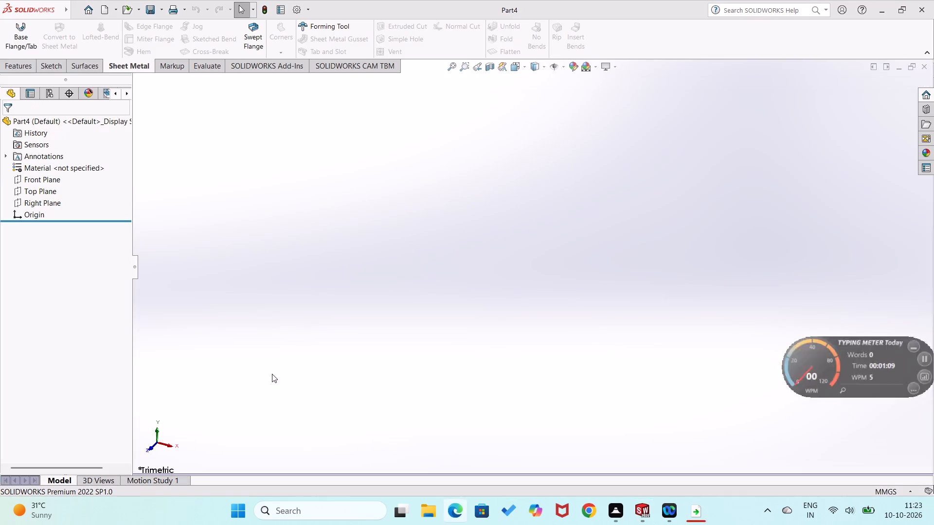
Sketch a corner rectangle about 83 by 46 mm on the Front Plane, starting at the origin.
right_click(40, 181)
click(47, 166)
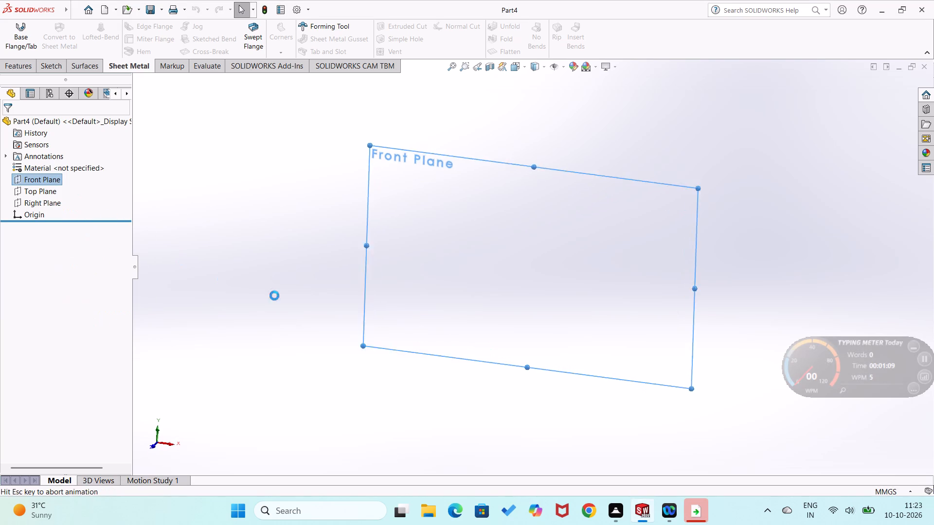
right_drag(459, 257, 501, 320)
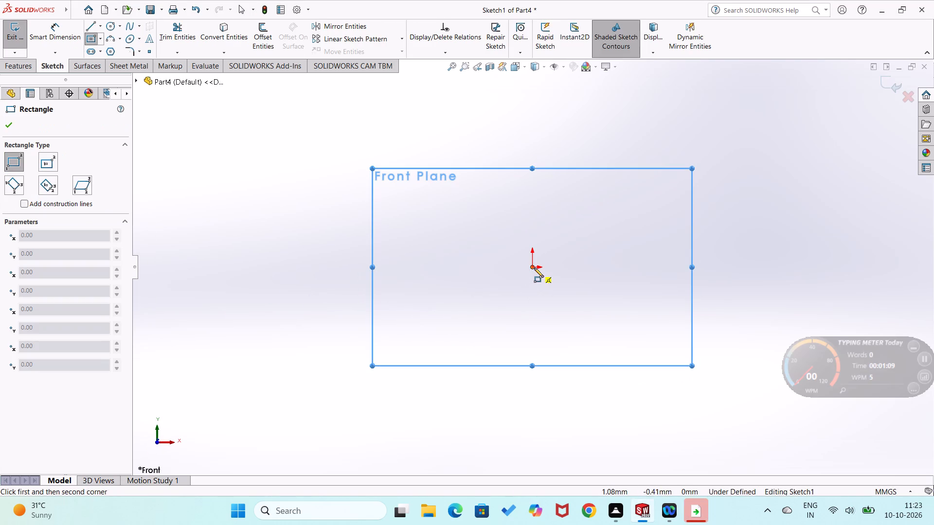
click(534, 268)
click(681, 184)
Dimension the rectangle's bottom edge as 30 mm.
right_drag(659, 351, 669, 335)
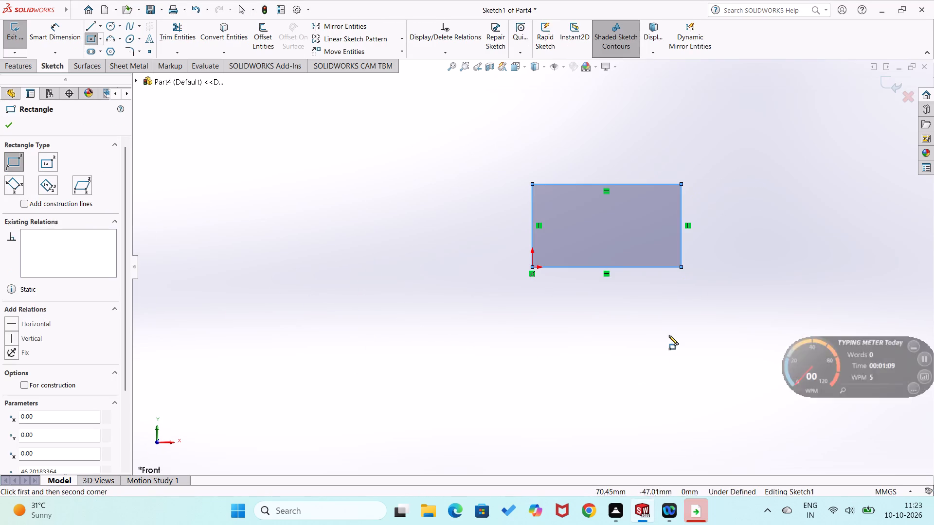
right_drag(669, 335, 726, 228)
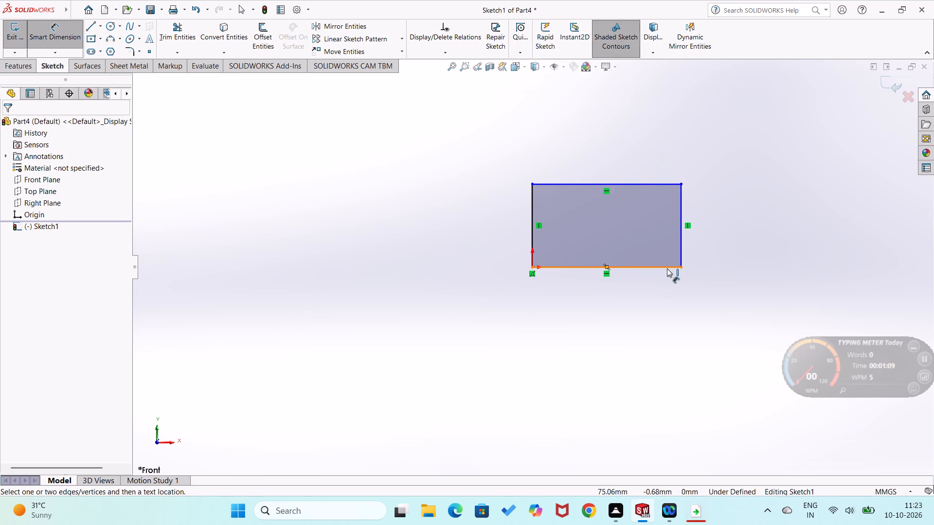
click(667, 268)
click(666, 290)
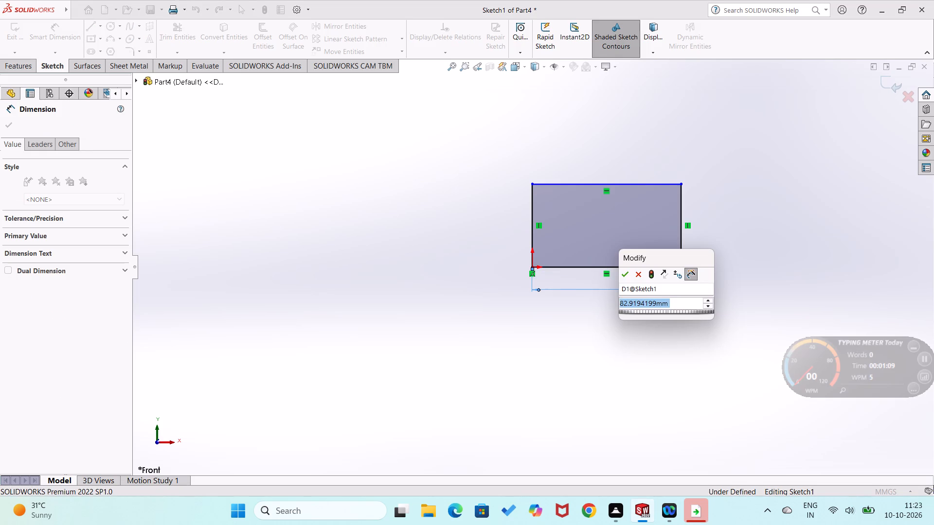
text(30)
key(Return)
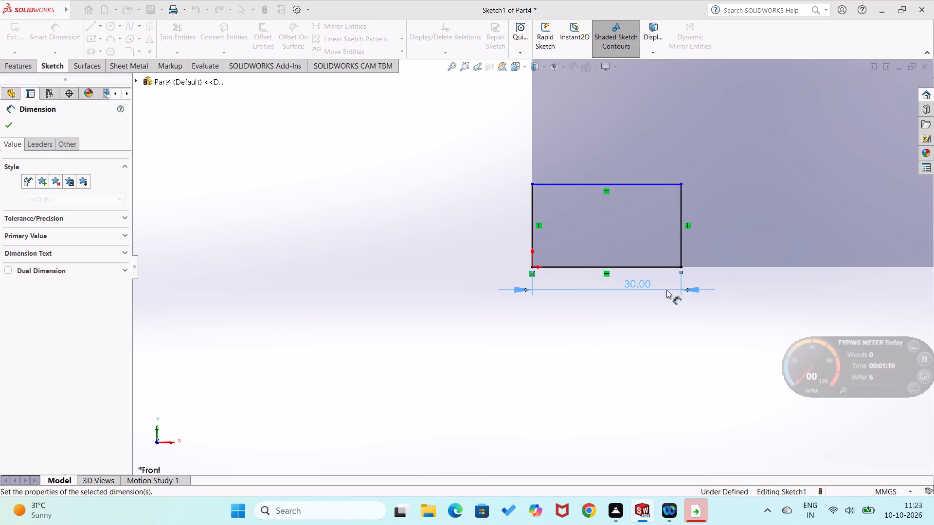
click(614, 361)
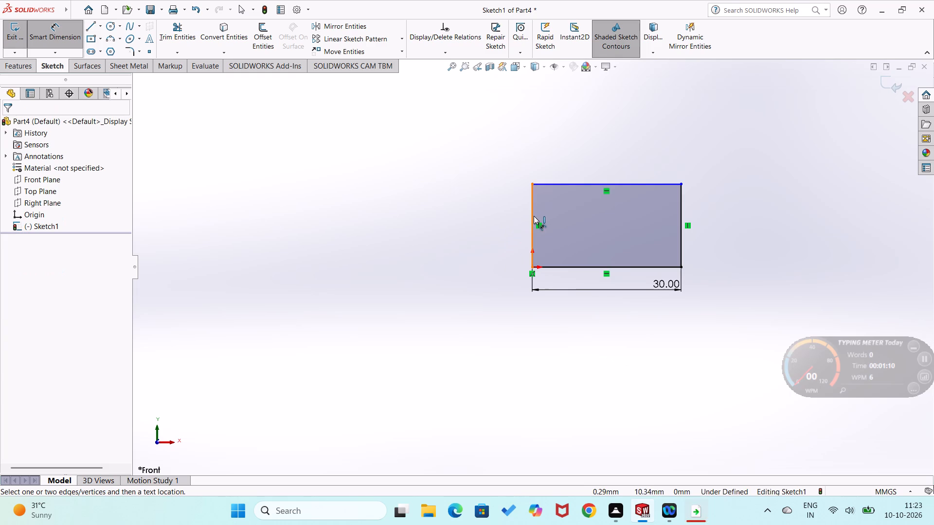
Dimension the rectangle's vertical edge at the origin as 25 mm.
click(534, 216)
click(503, 224)
text(25)
key(Return)
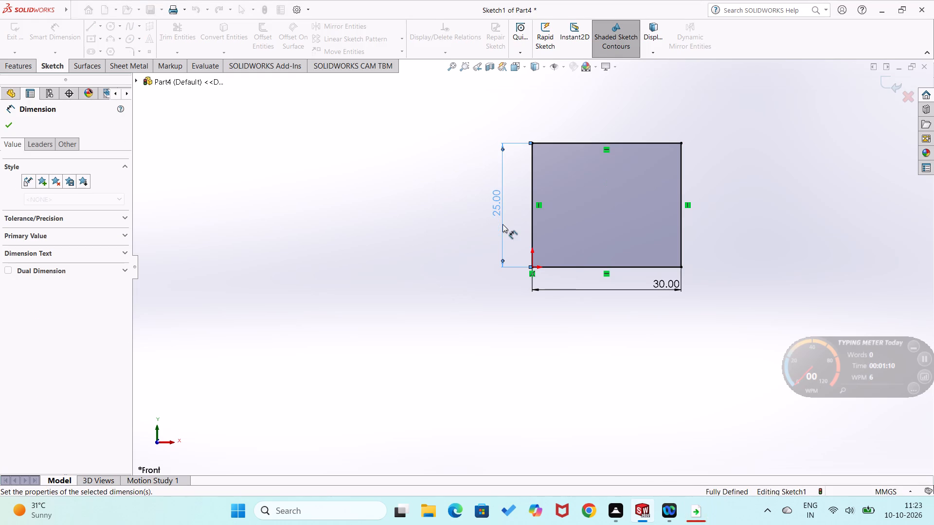
click(449, 228)
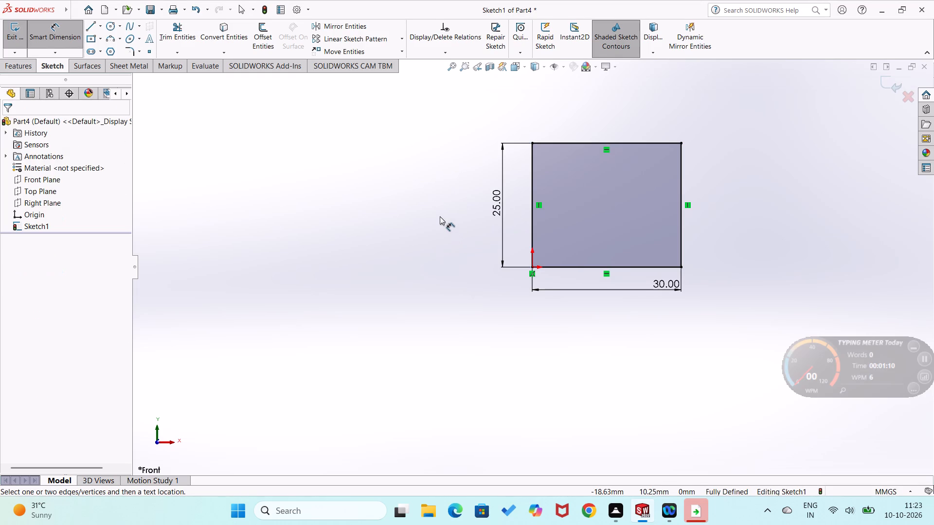
Create a 1 mm thick sheet metal base flange from the 30 by 25 mm rectangle sketch.
click(126, 64)
click(27, 46)
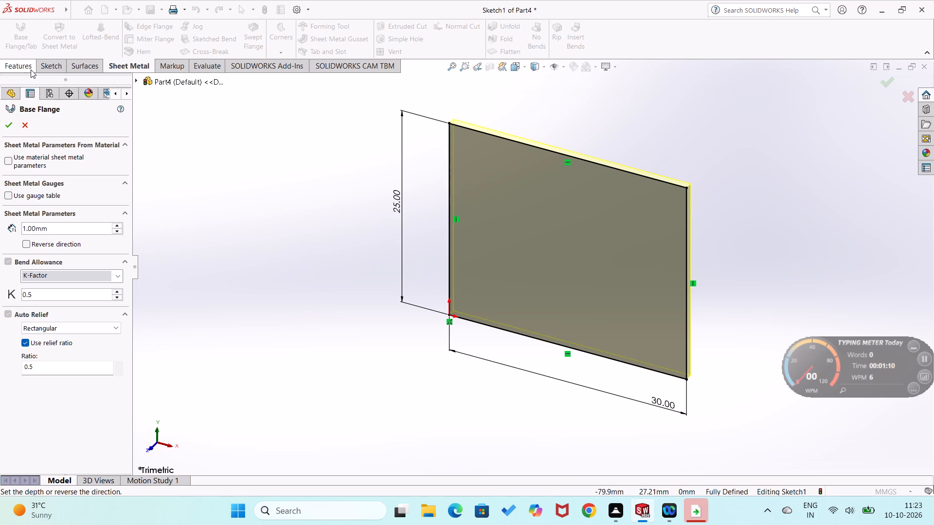
click(11, 124)
click(192, 167)
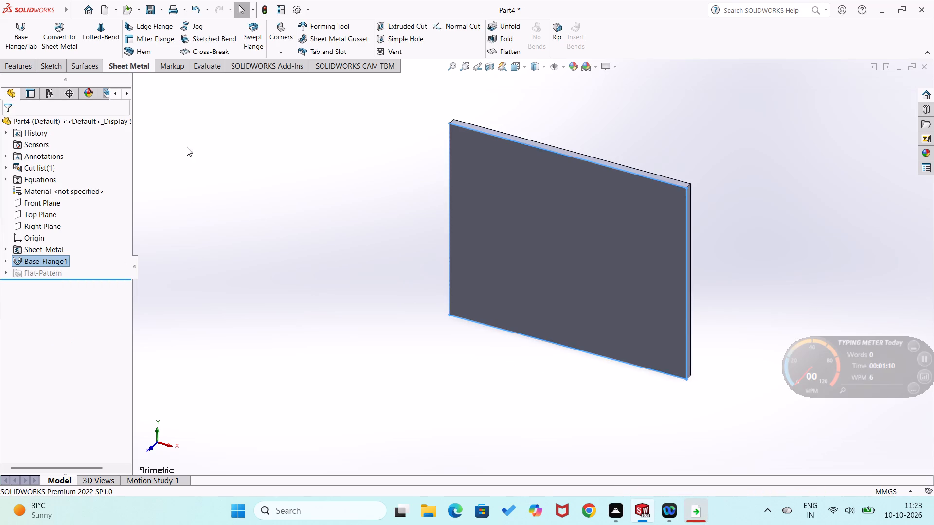
Add a 28 mm edge flange at 90 degrees along the base flange's 25 mm edge on the origin side.
click(158, 29)
middle_drag(356, 284, 408, 319)
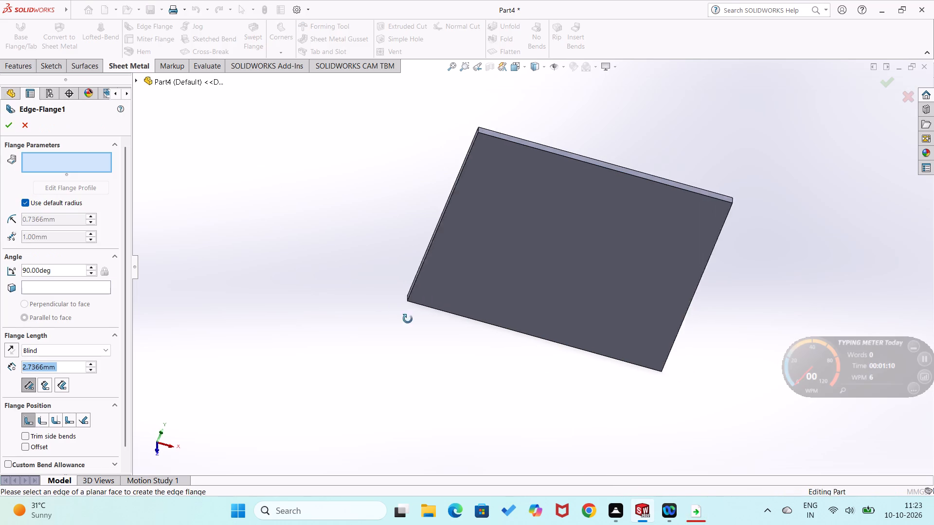
middle_drag(408, 319, 423, 328)
click(423, 274)
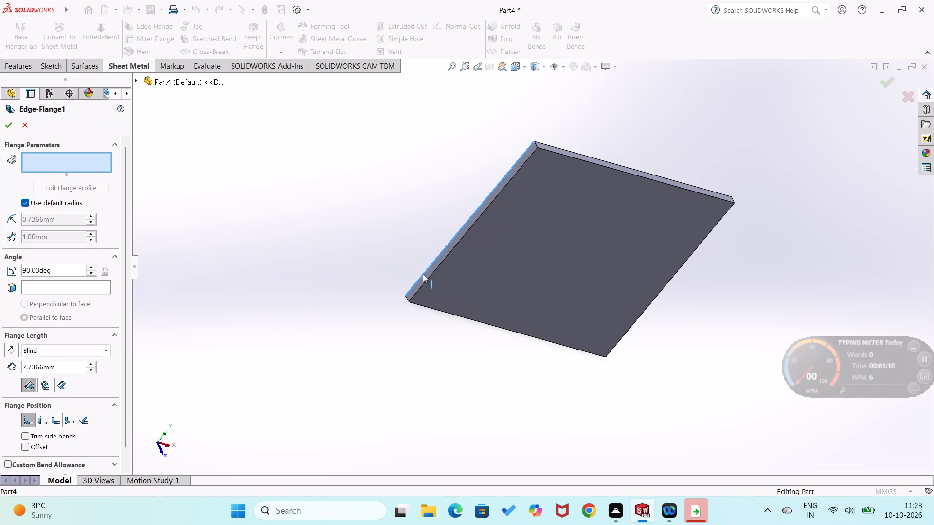
click(485, 358)
middle_drag(320, 357, 320, 353)
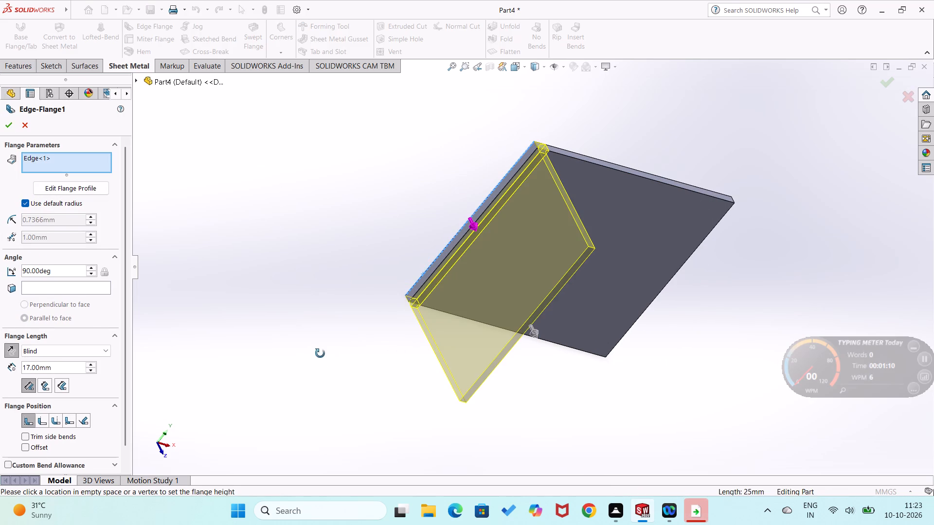
middle_drag(320, 353, 327, 208)
drag(74, 369, 5, 368)
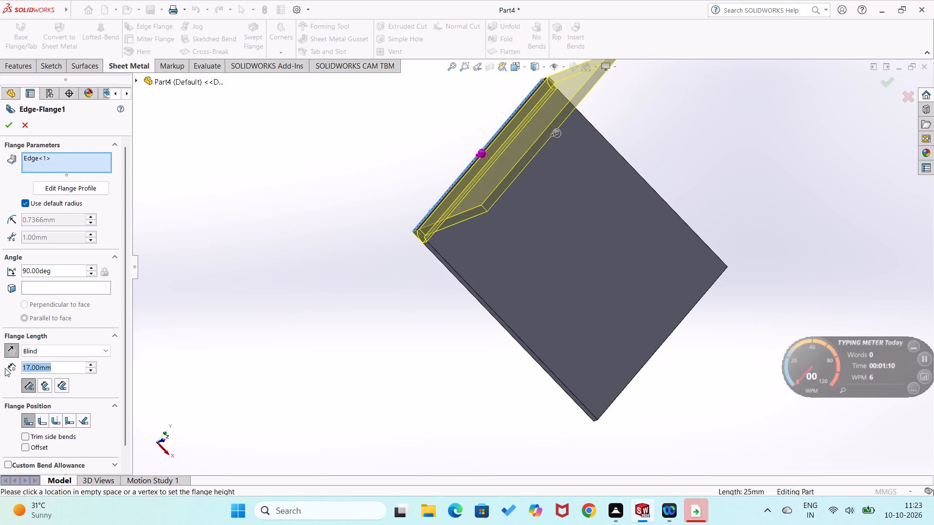
key(2)
key(8)
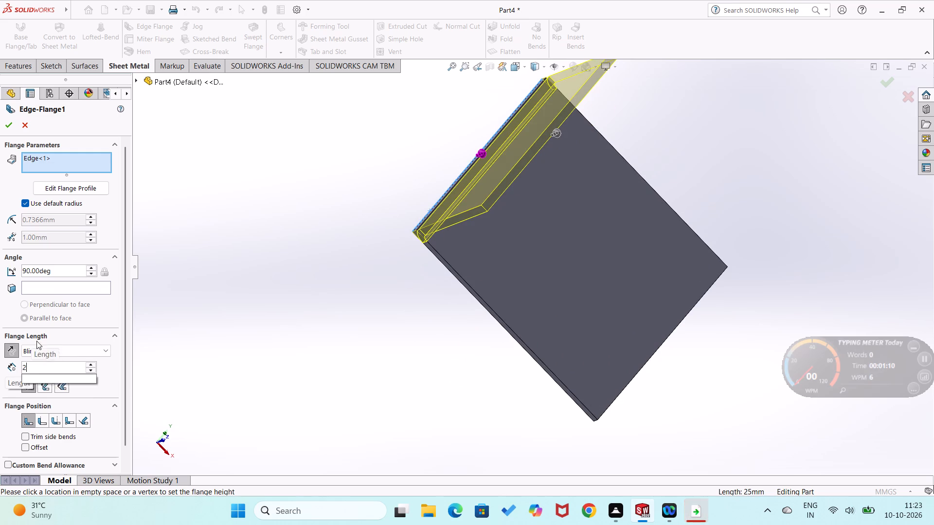
key(Return)
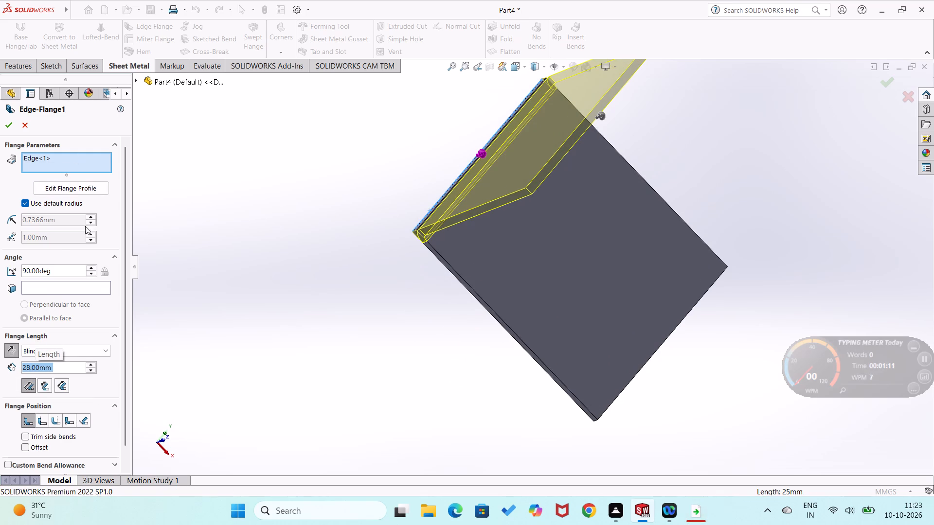
click(5, 126)
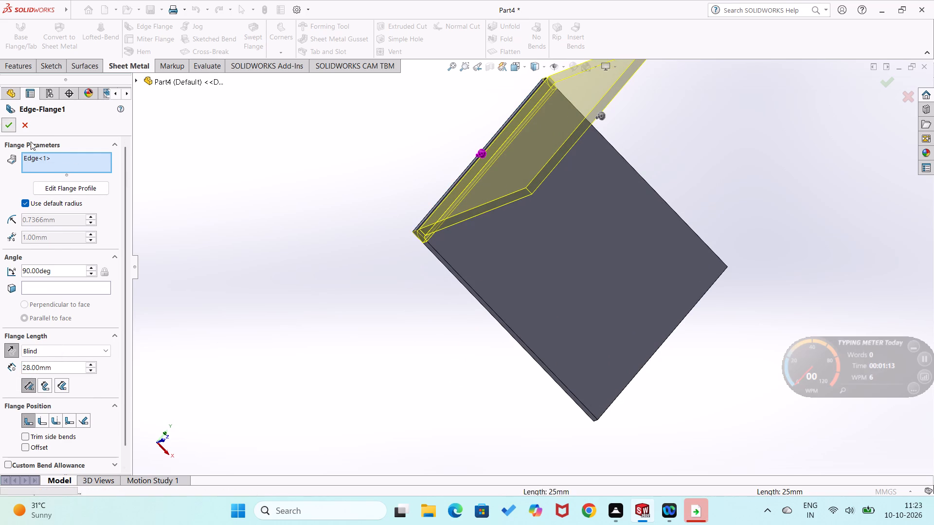
click(279, 290)
Add a 9 mm edge flange at 90 degrees along the free end of the 28 mm flange, bending away from the base.
middle_drag(364, 333, 353, 274)
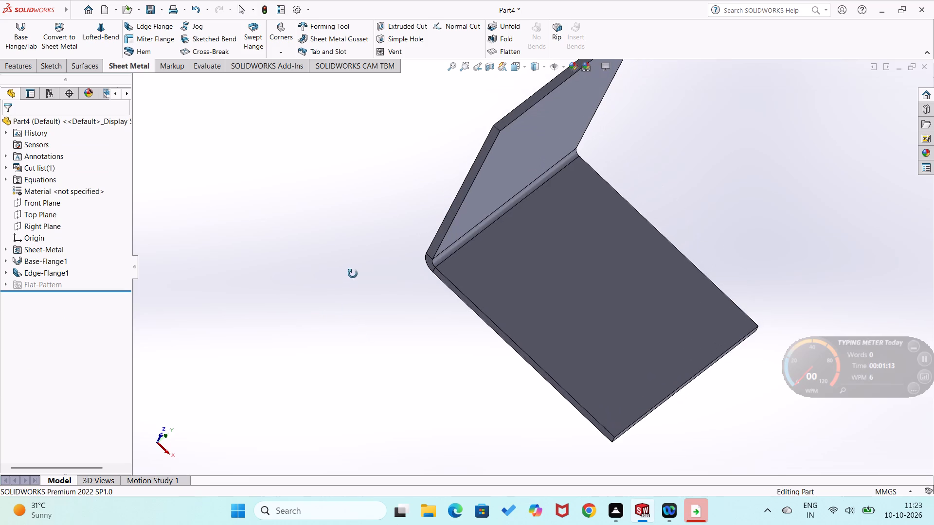
middle_drag(353, 274, 353, 274)
scroll(354, 288, up, 3)
scroll(462, 271, down, 3)
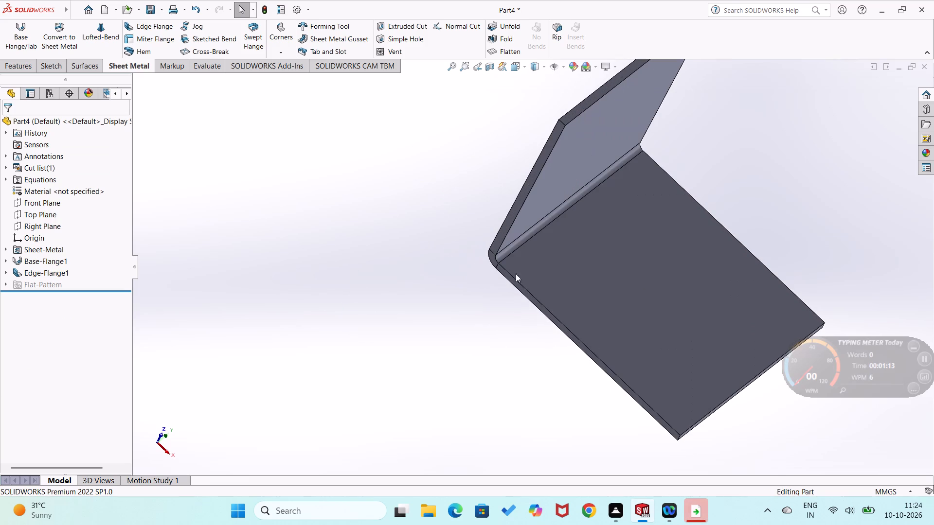
scroll(551, 258, up, 1)
scroll(602, 210, down, 2)
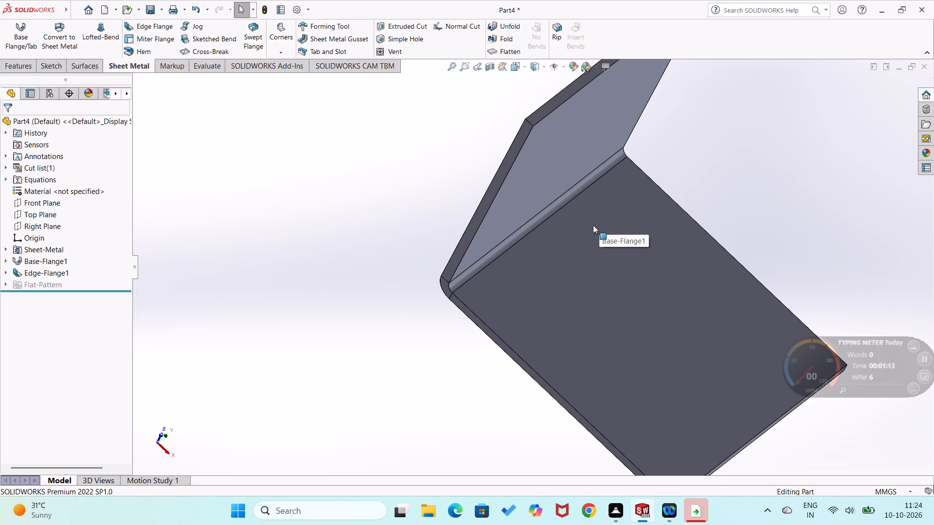
click(164, 30)
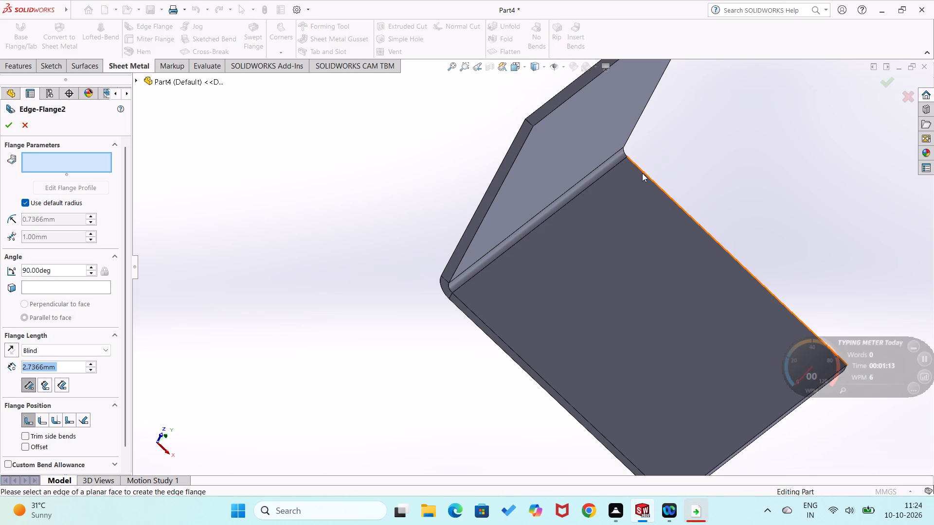
middle_drag(622, 203, 635, 228)
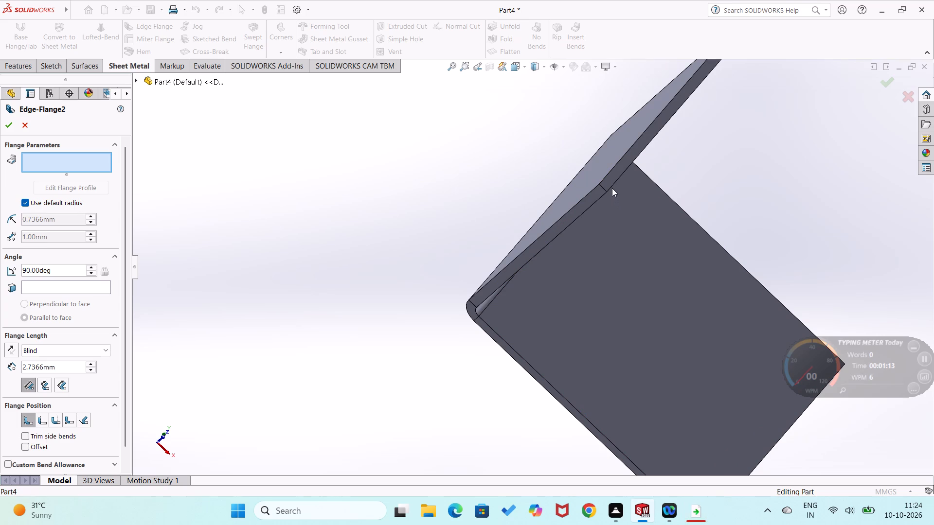
click(611, 186)
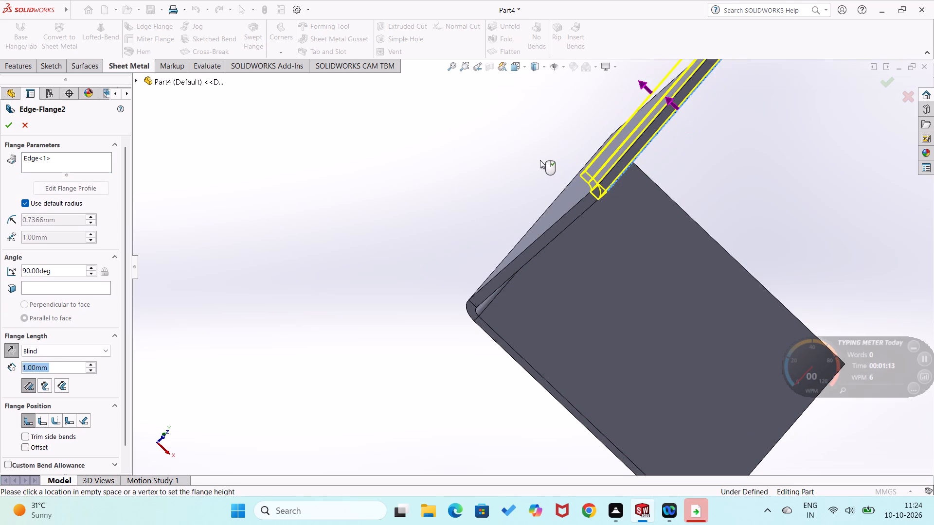
click(533, 156)
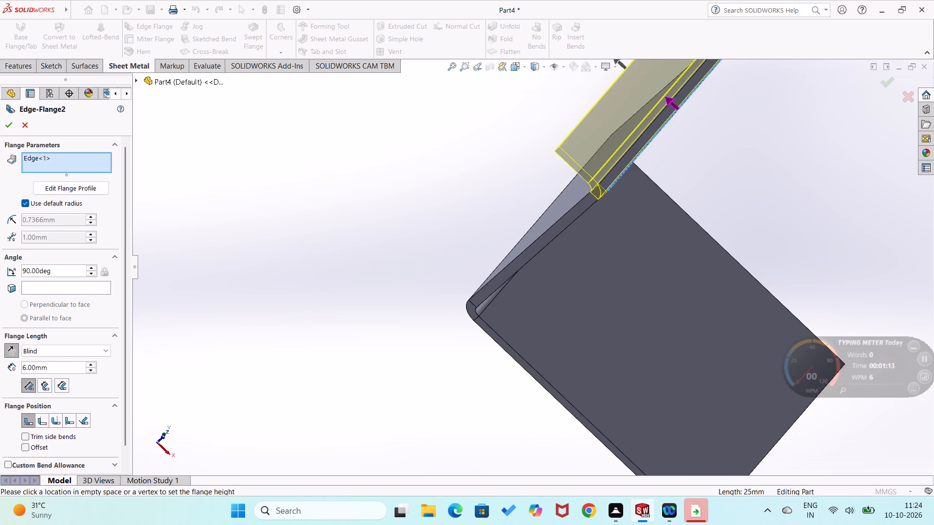
drag(60, 364, 0, 367)
key(9)
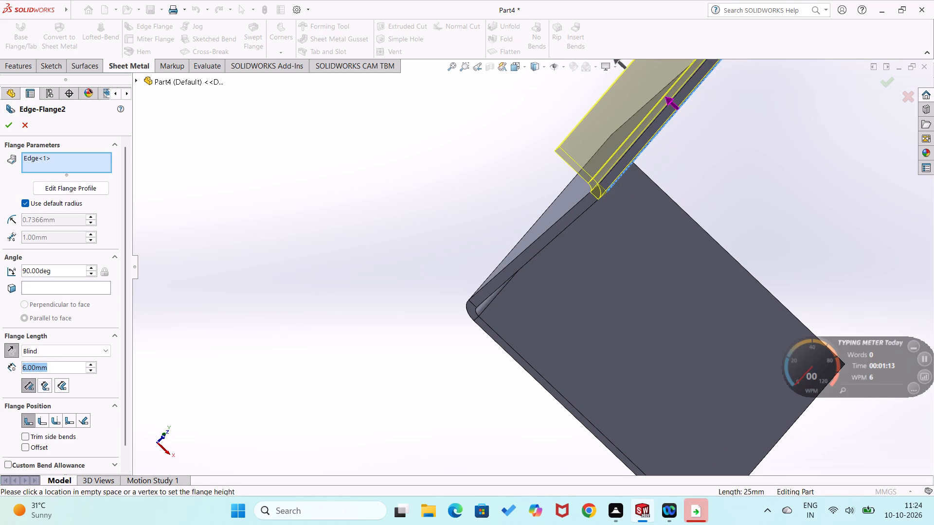
key(Return)
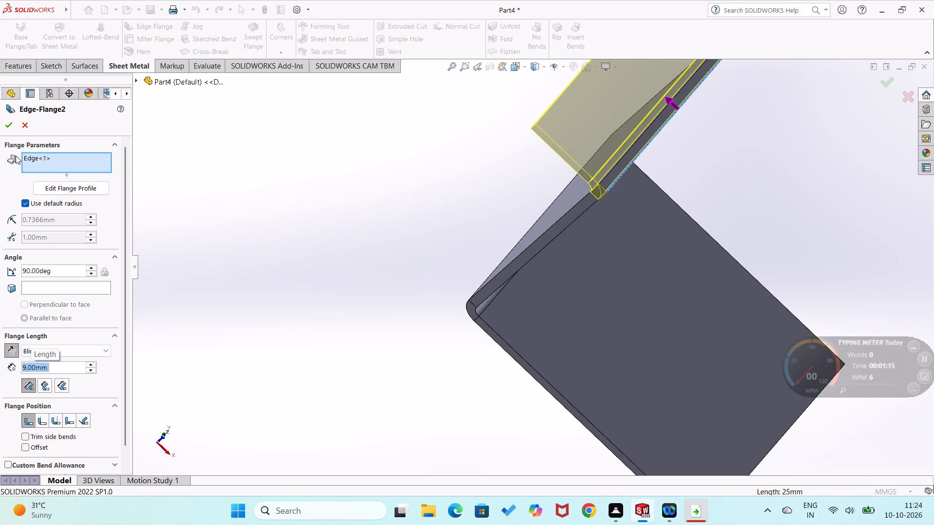
click(8, 123)
click(216, 253)
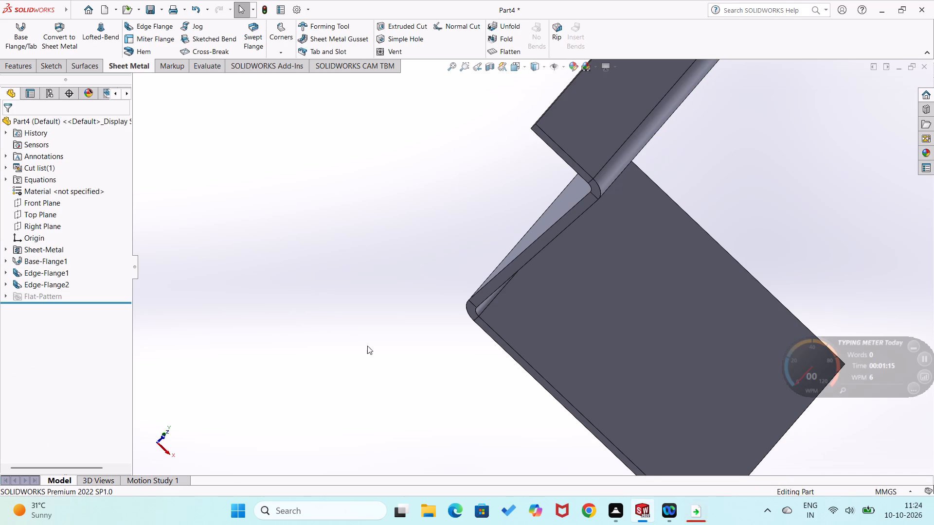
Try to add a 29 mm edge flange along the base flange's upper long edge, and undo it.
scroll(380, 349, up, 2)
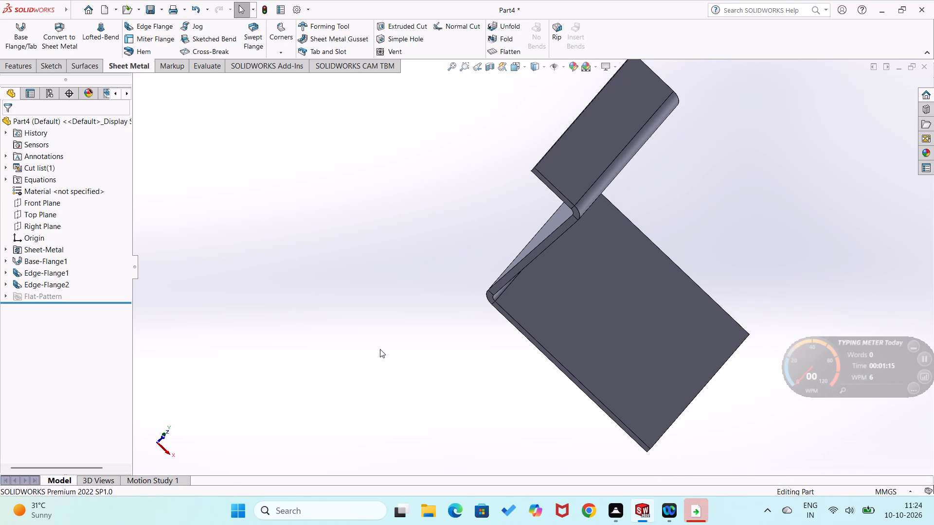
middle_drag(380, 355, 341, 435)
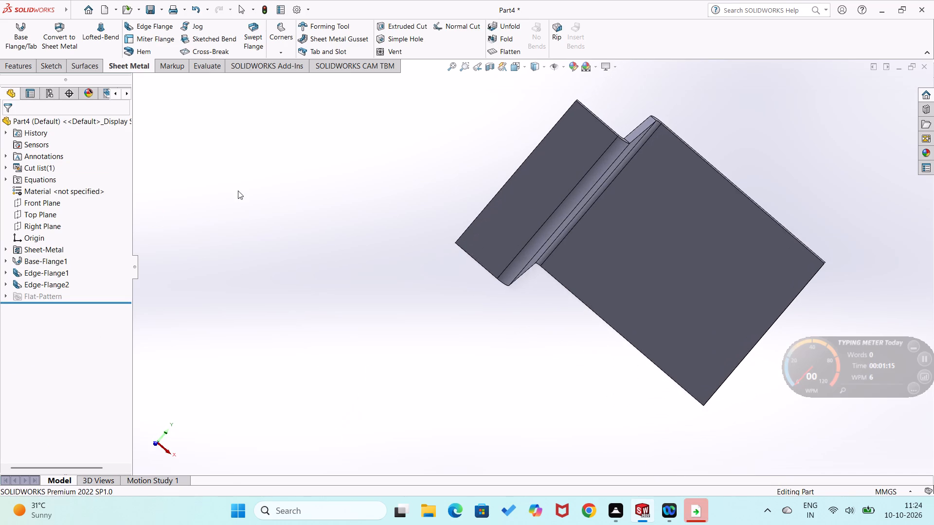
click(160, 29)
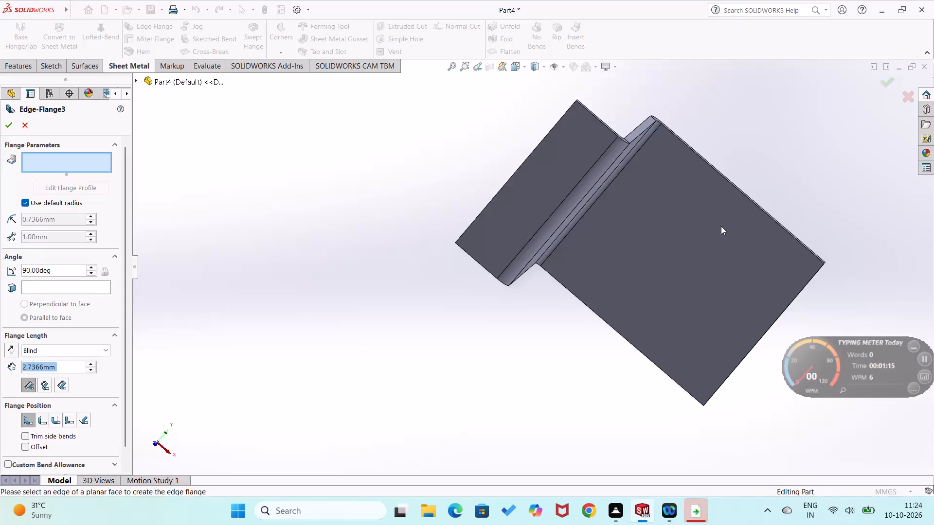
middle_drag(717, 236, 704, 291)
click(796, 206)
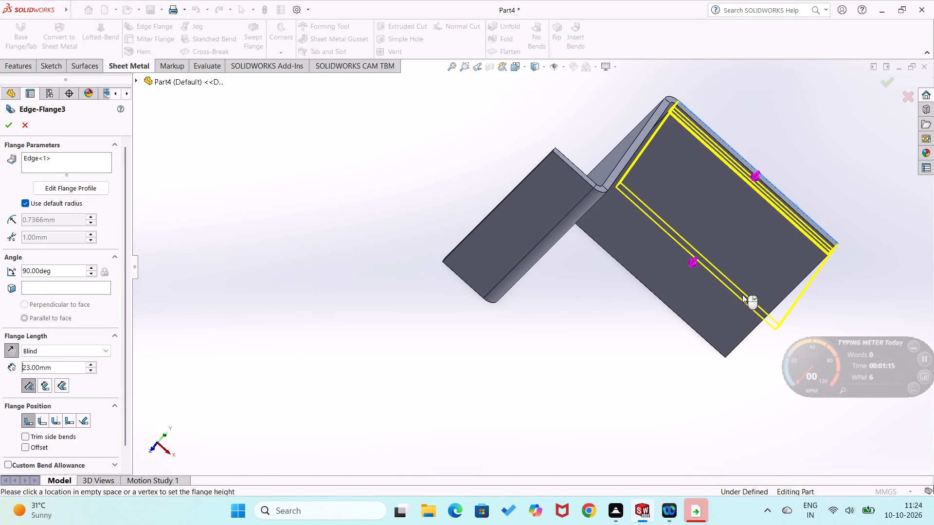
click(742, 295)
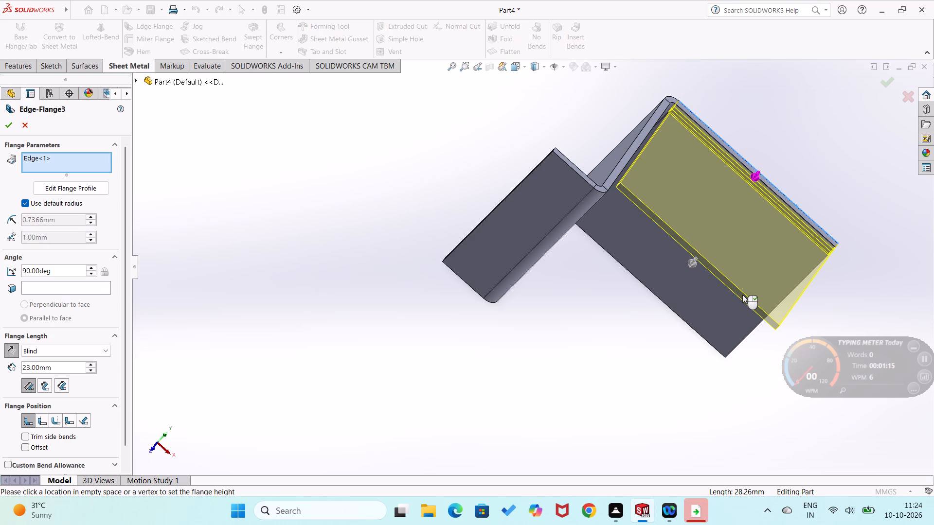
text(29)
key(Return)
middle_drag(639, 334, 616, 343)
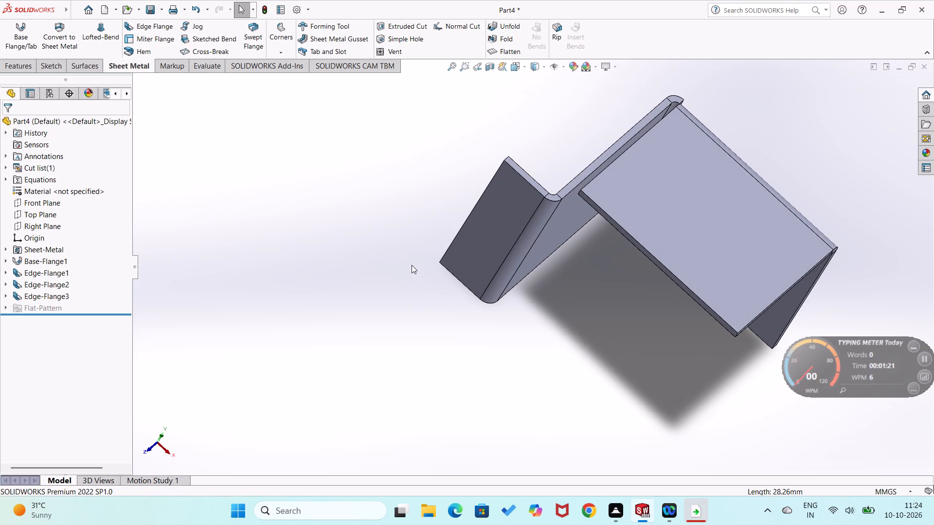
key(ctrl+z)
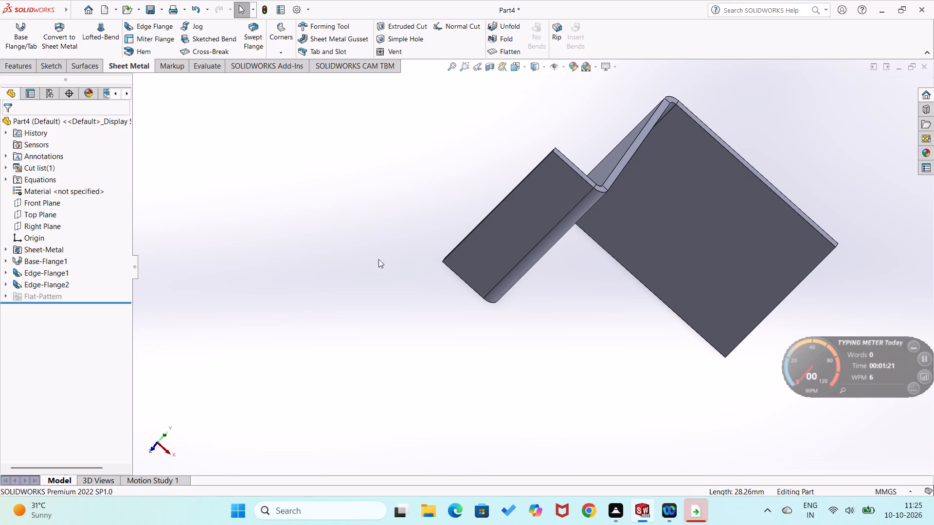
Add a 29 mm edge flange at 90 degrees along the base flange's upper long edge.
click(160, 23)
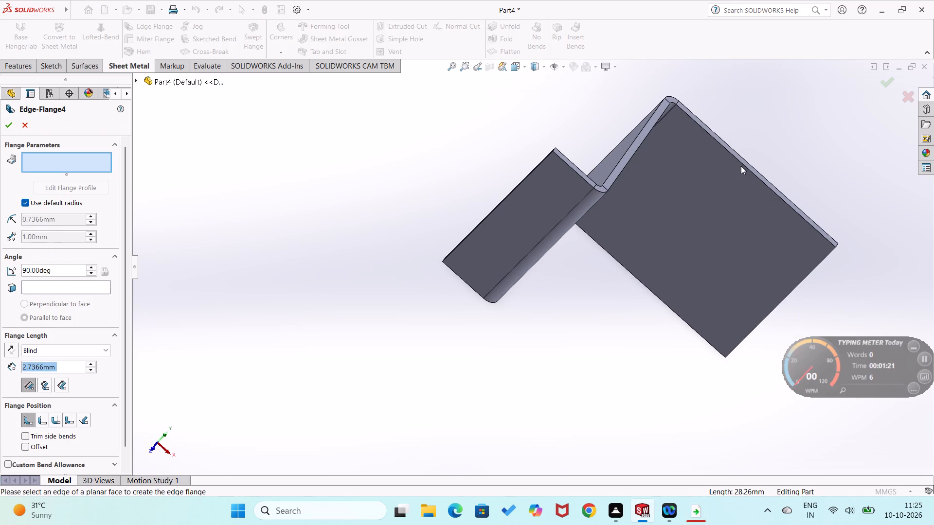
click(748, 164)
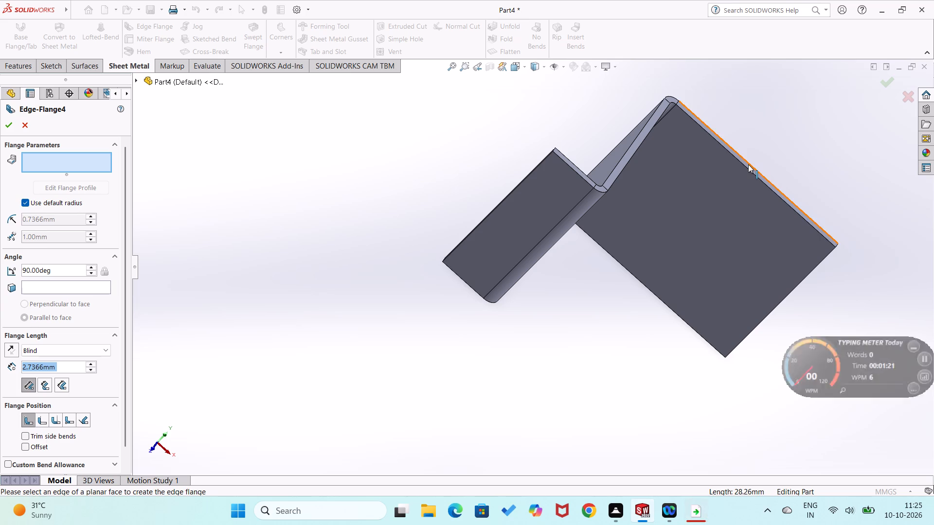
click(674, 241)
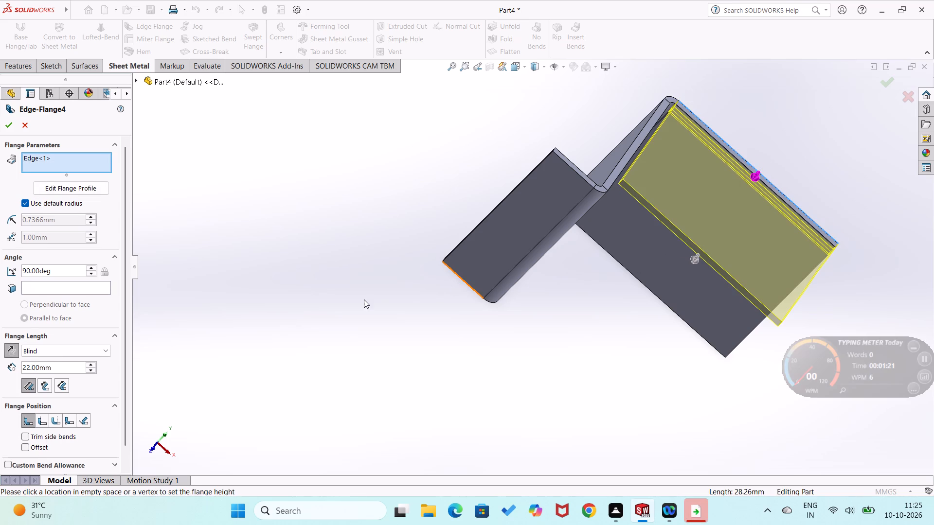
drag(73, 365, 0, 366)
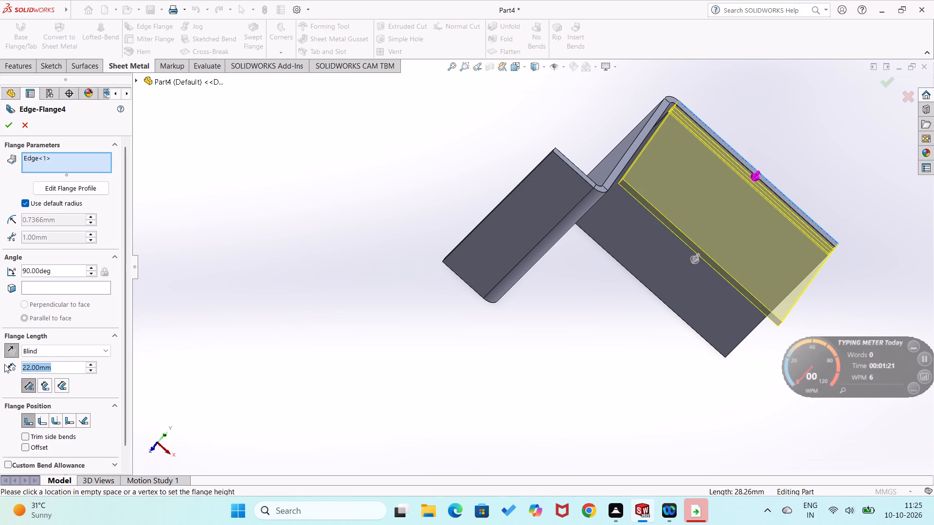
key(2)
key(9)
key(Return)
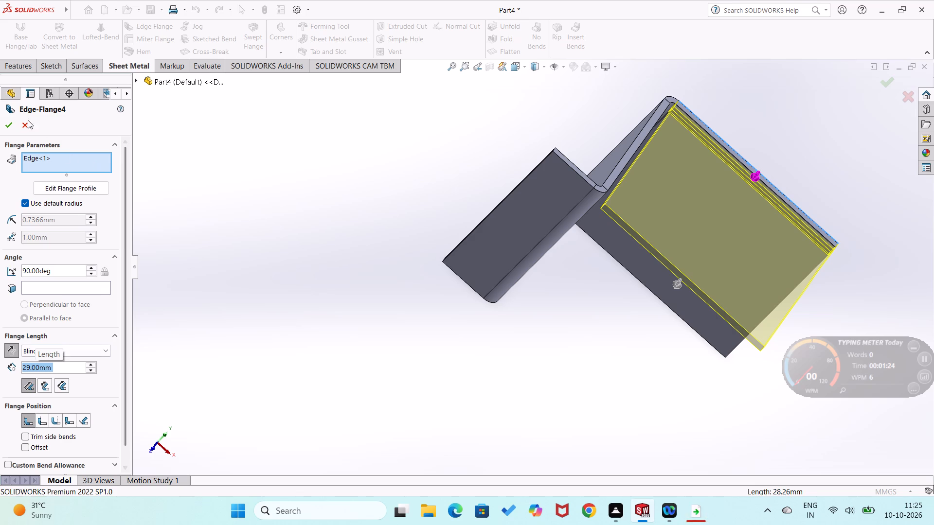
click(5, 118)
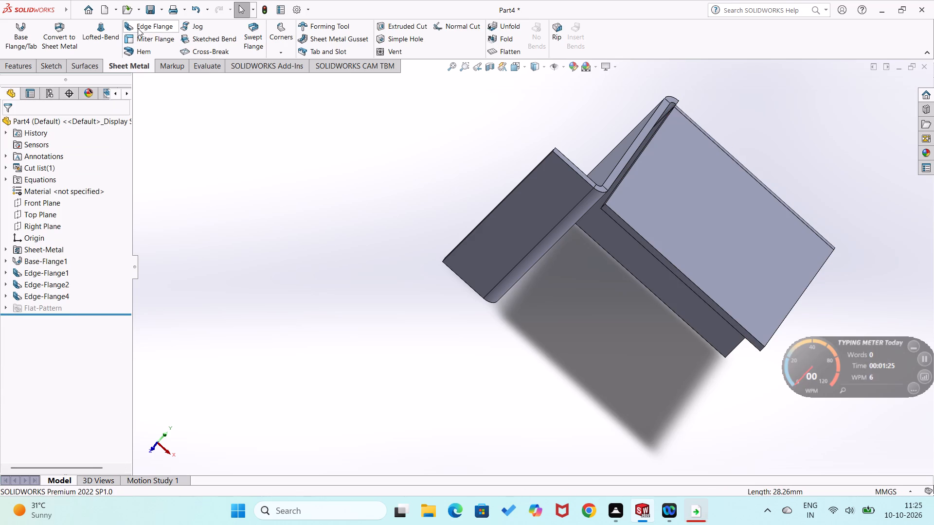
Add a 9 mm edge flange at 90 degrees along the free end of the 29 mm flange, bending outward.
click(138, 28)
click(707, 295)
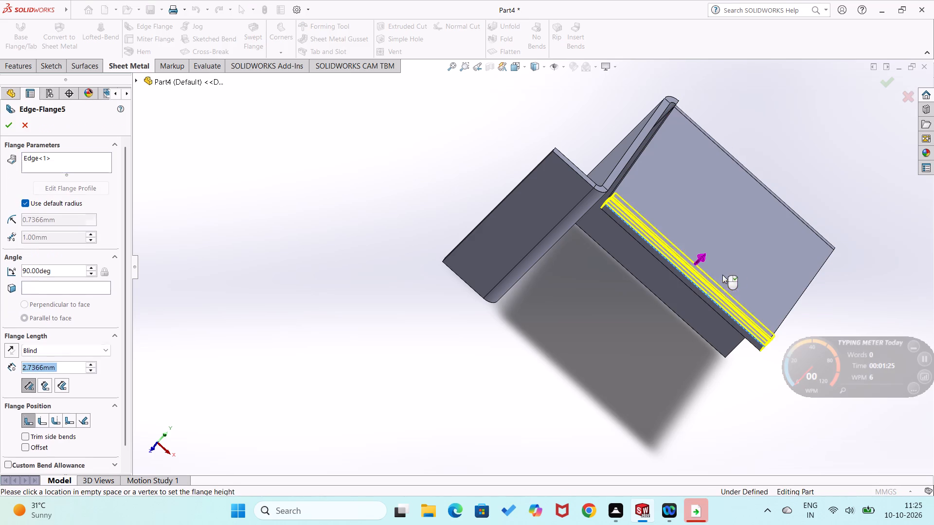
click(741, 253)
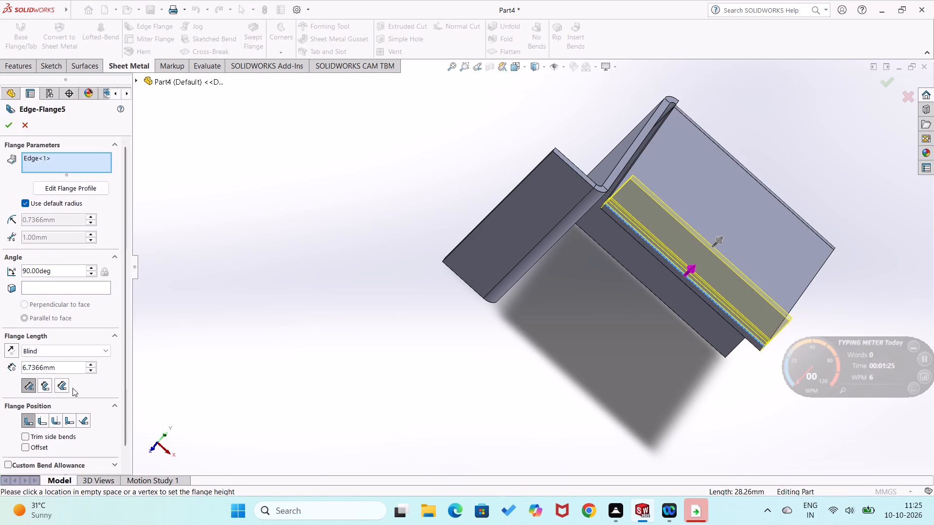
drag(75, 366, 0, 365)
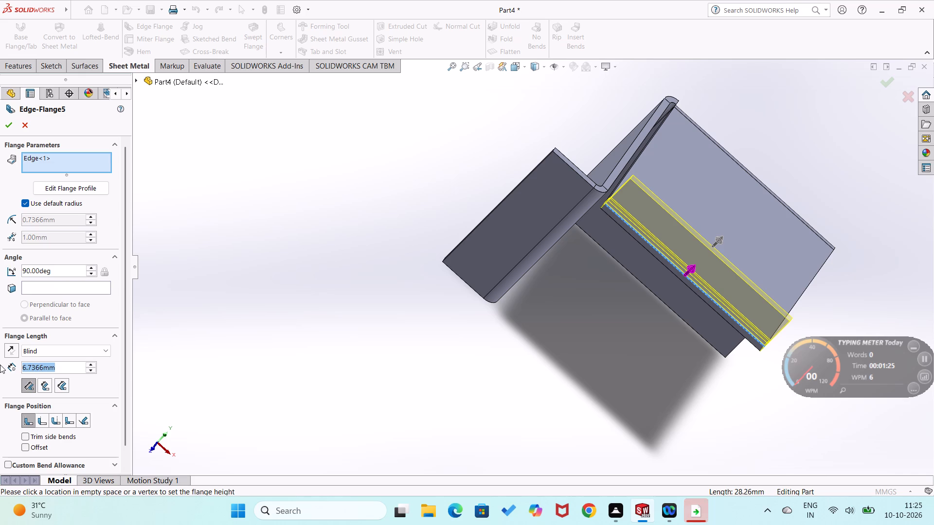
key(9)
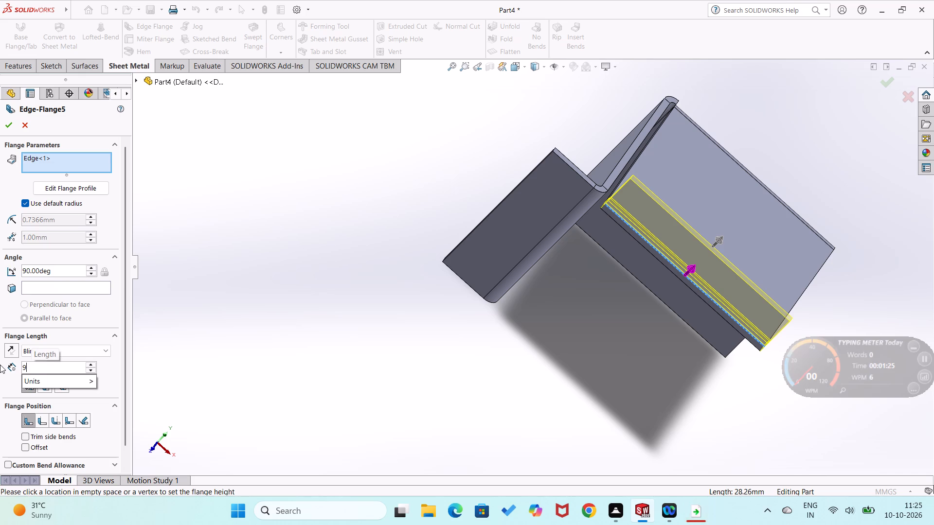
key(Return)
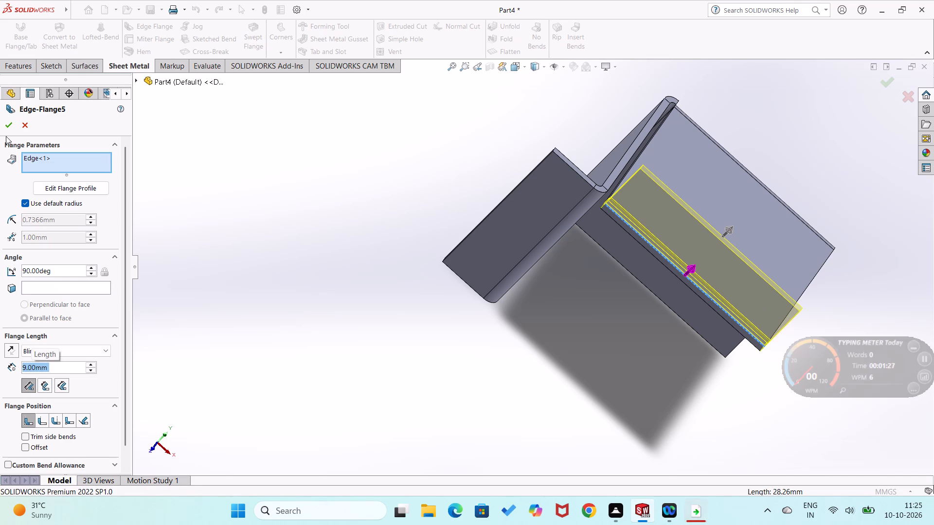
click(7, 123)
click(247, 294)
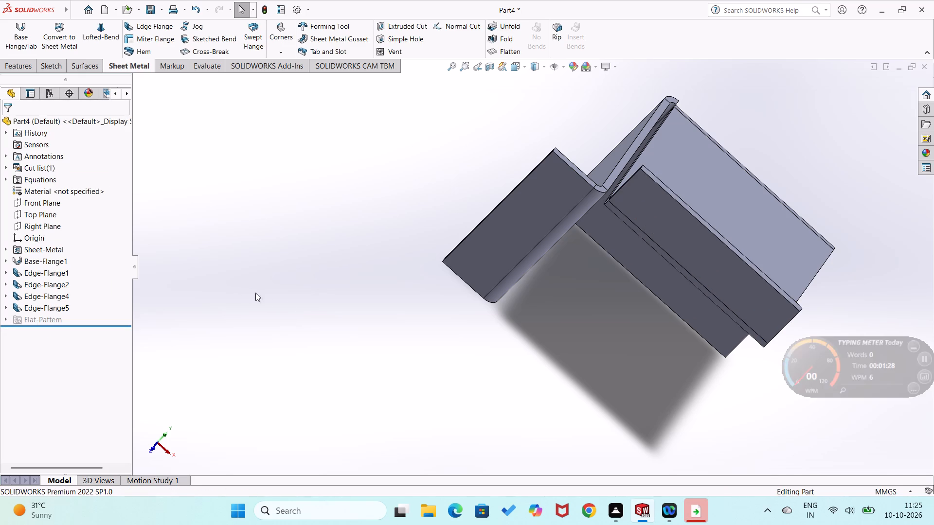
Examine the flanged part from several sides and return to the isometric view.
middle_drag(290, 303, 379, 185)
scroll(409, 271, up, 3)
middle_drag(419, 315, 401, 266)
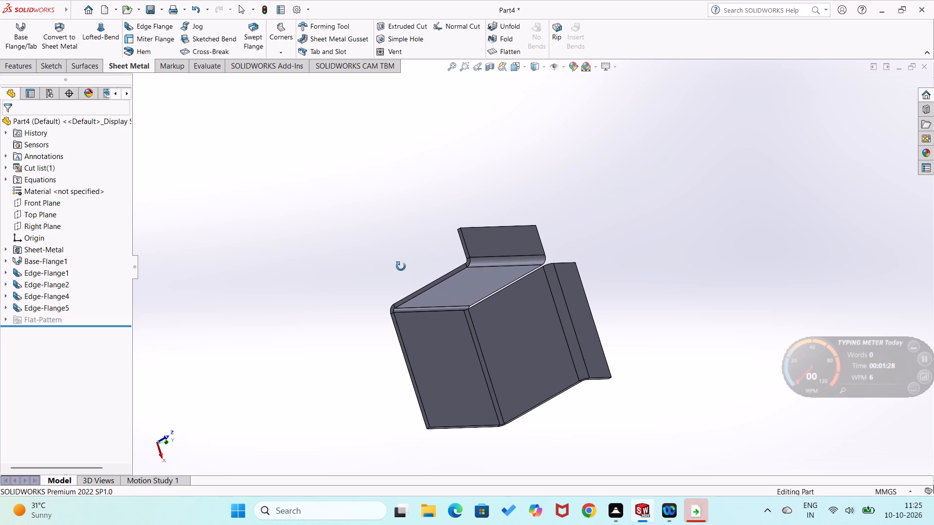
middle_drag(401, 266, 401, 286)
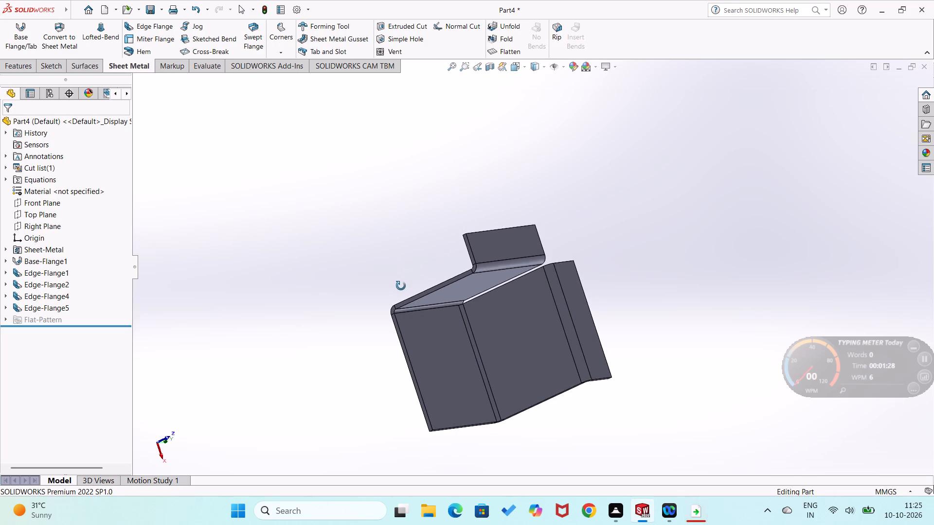
middle_drag(401, 286, 414, 240)
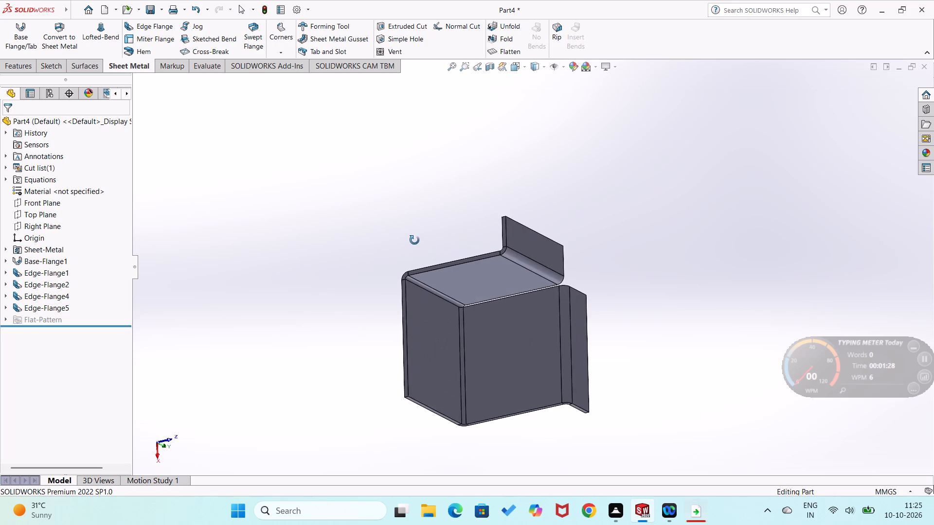
middle_drag(414, 240, 563, 287)
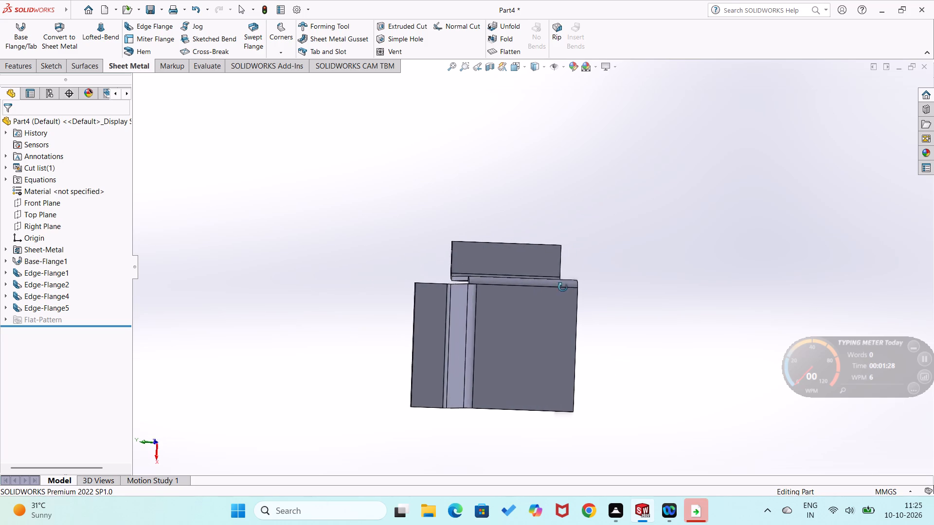
middle_drag(563, 287, 567, 282)
key(ctrl+7)
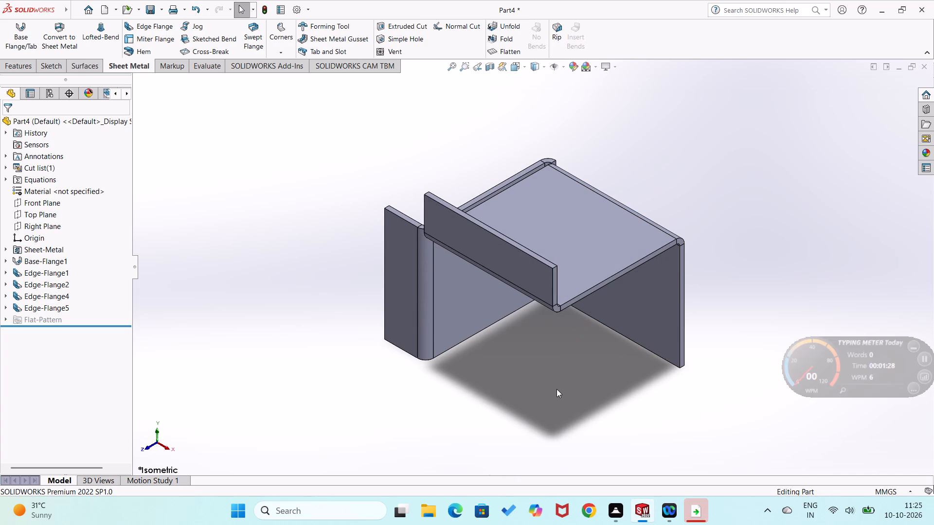
Start a sketch on the base flange's inner flat face.
middle_drag(558, 389, 613, 276)
scroll(613, 276, up, 1)
right_click(599, 337)
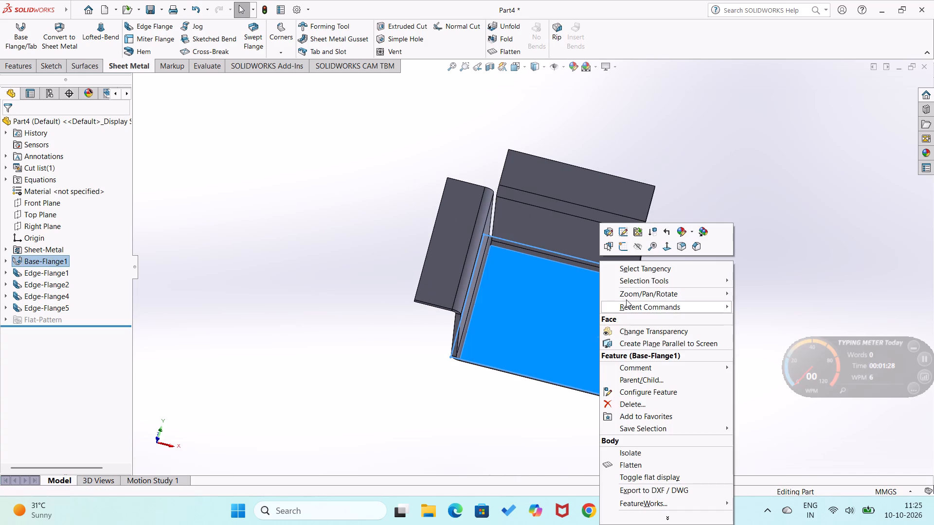
click(626, 251)
click(784, 265)
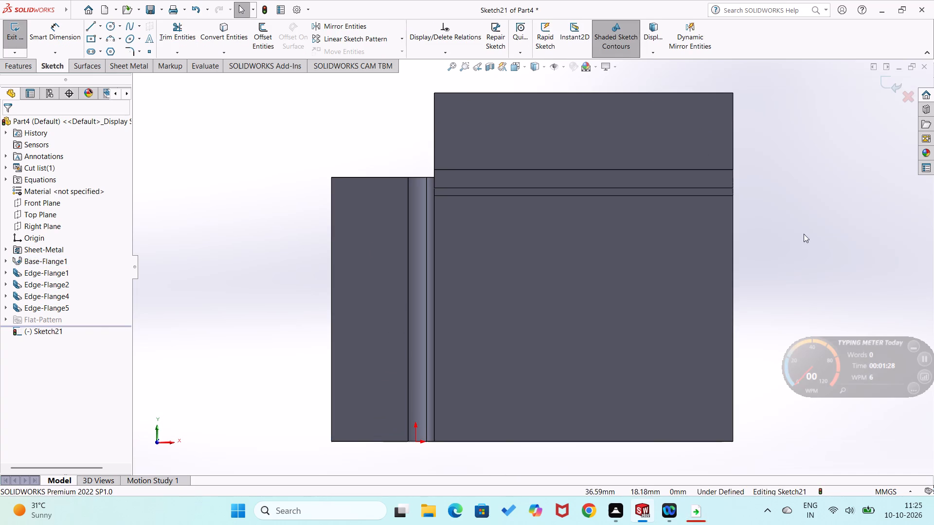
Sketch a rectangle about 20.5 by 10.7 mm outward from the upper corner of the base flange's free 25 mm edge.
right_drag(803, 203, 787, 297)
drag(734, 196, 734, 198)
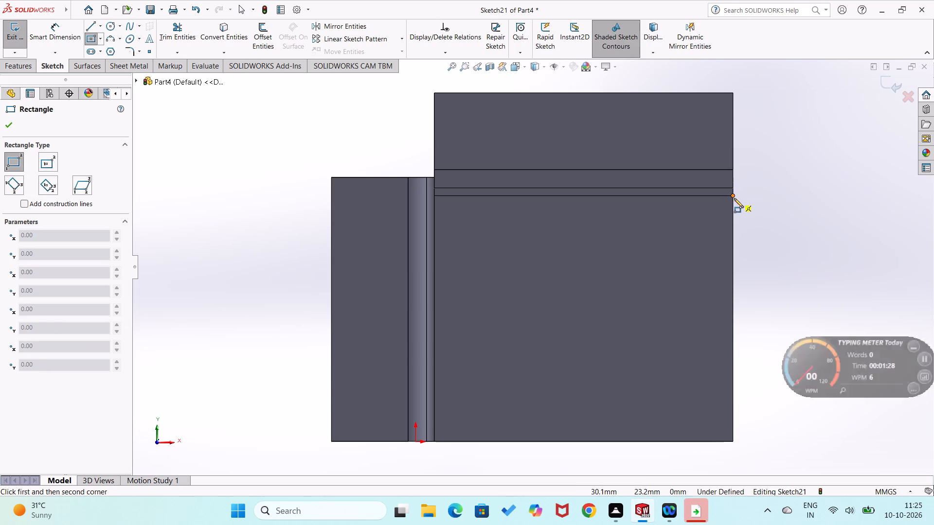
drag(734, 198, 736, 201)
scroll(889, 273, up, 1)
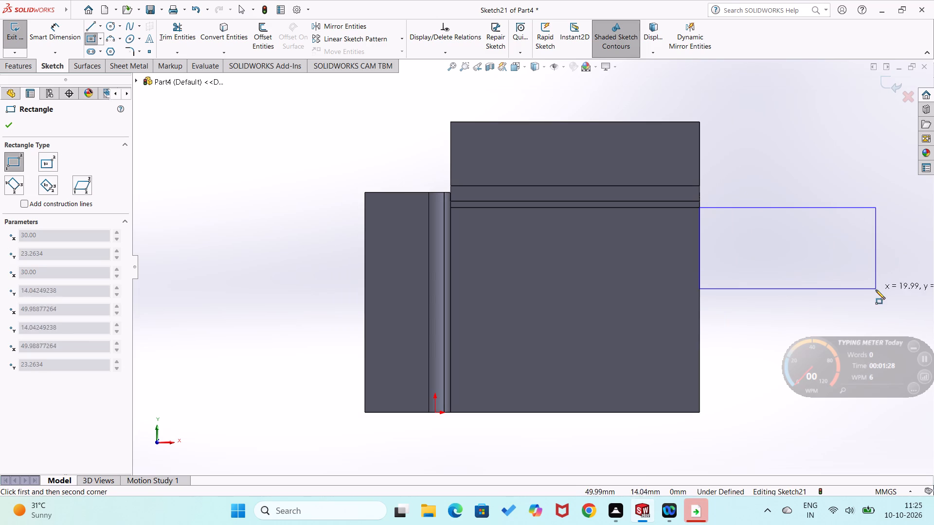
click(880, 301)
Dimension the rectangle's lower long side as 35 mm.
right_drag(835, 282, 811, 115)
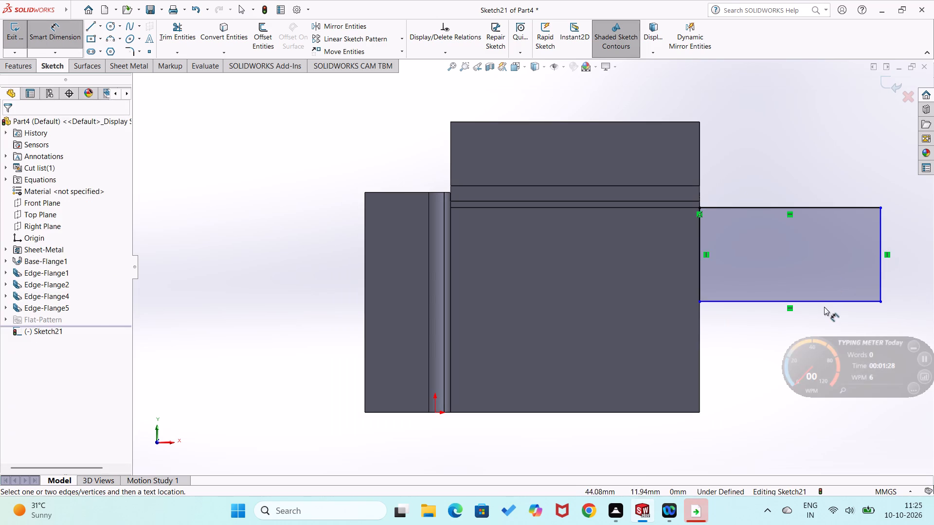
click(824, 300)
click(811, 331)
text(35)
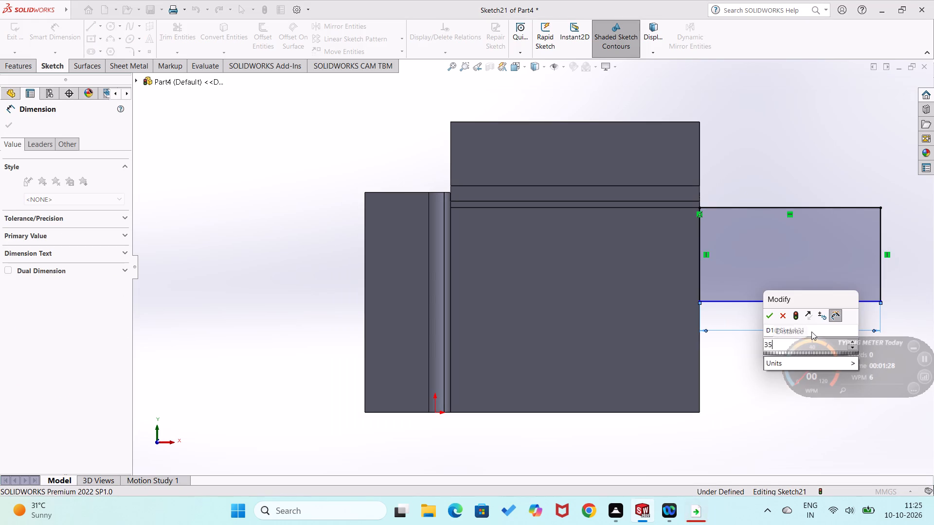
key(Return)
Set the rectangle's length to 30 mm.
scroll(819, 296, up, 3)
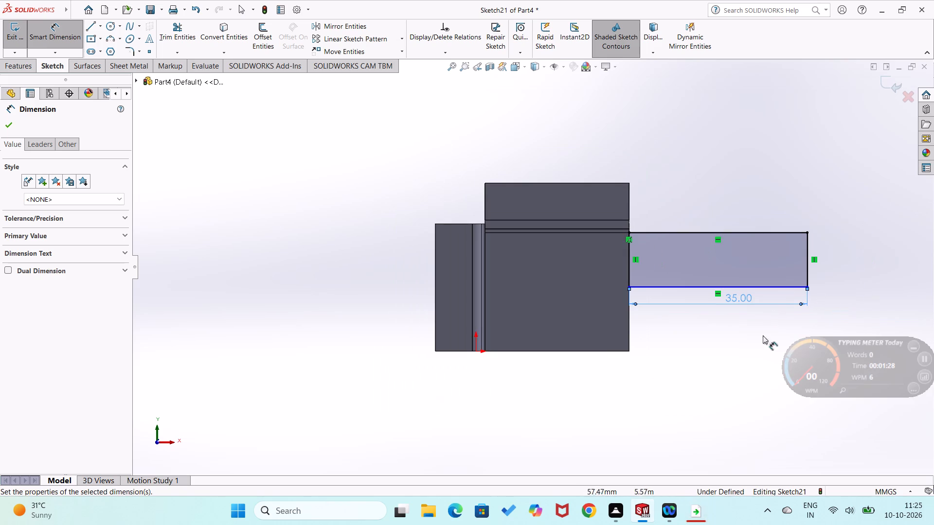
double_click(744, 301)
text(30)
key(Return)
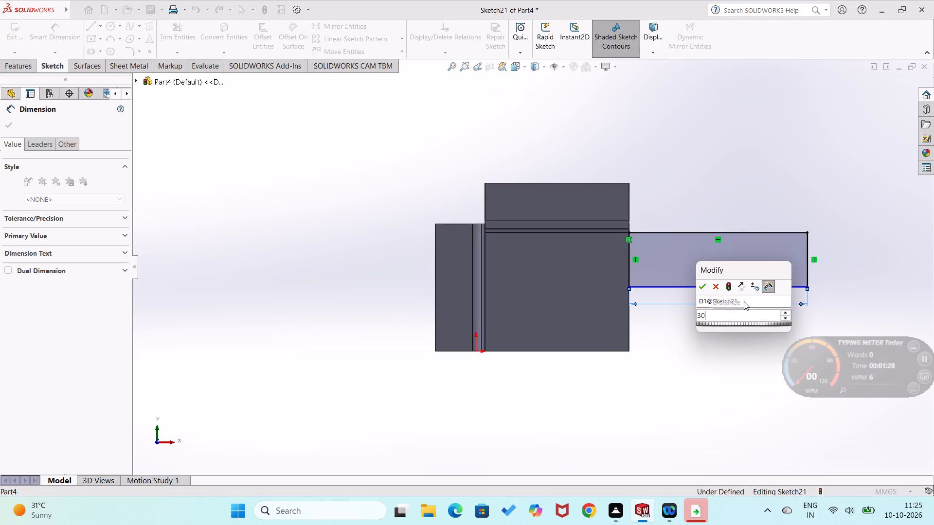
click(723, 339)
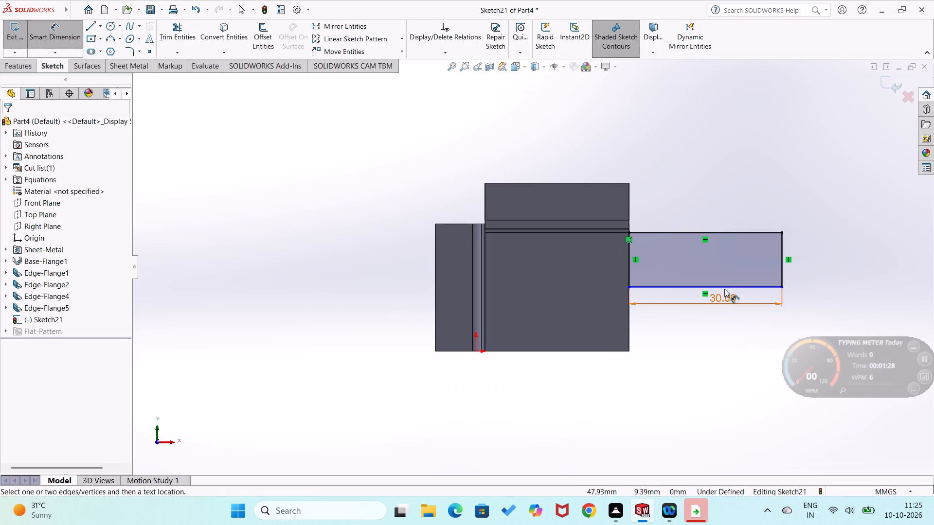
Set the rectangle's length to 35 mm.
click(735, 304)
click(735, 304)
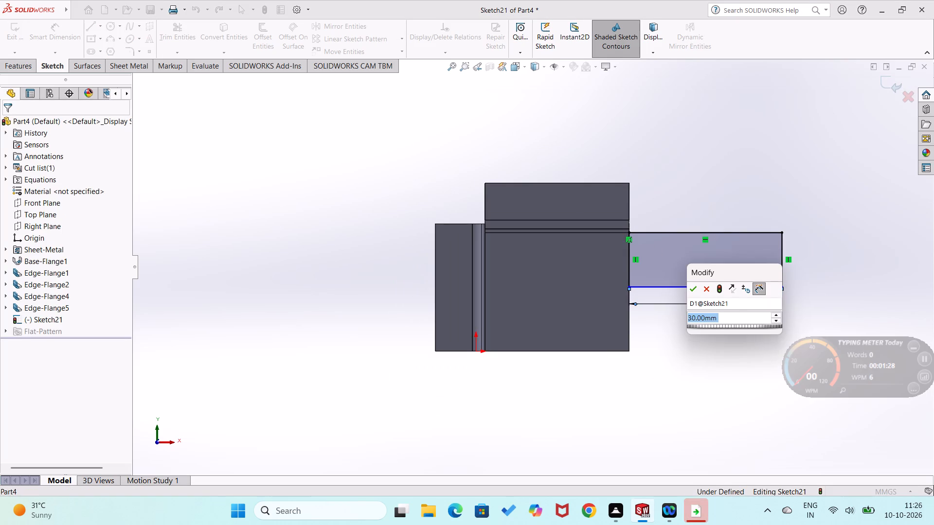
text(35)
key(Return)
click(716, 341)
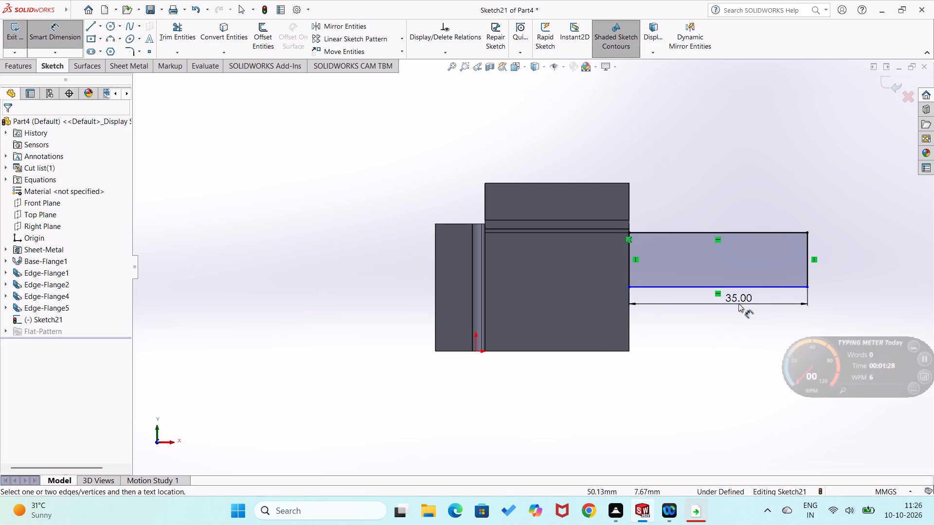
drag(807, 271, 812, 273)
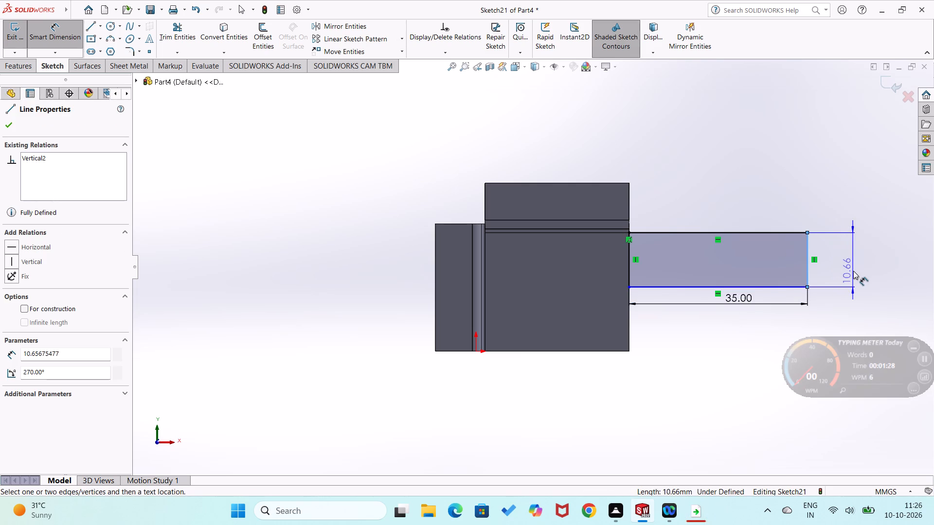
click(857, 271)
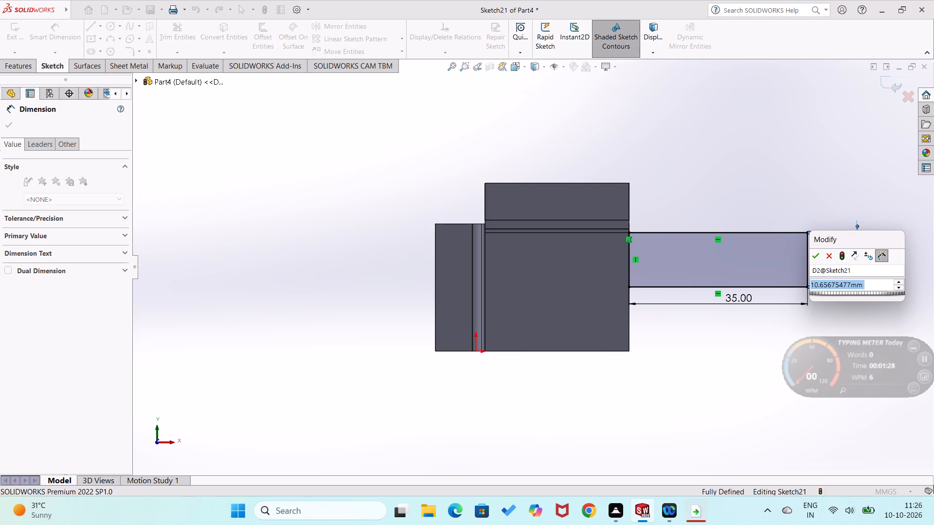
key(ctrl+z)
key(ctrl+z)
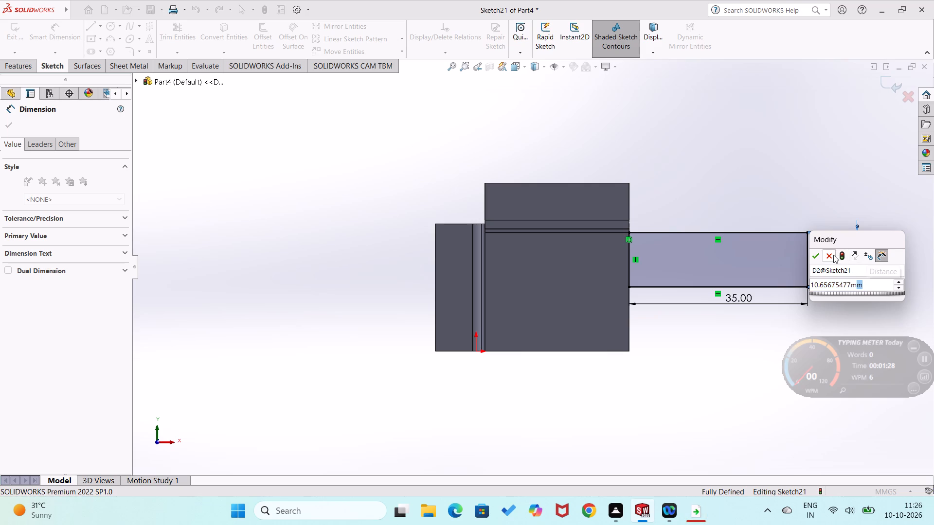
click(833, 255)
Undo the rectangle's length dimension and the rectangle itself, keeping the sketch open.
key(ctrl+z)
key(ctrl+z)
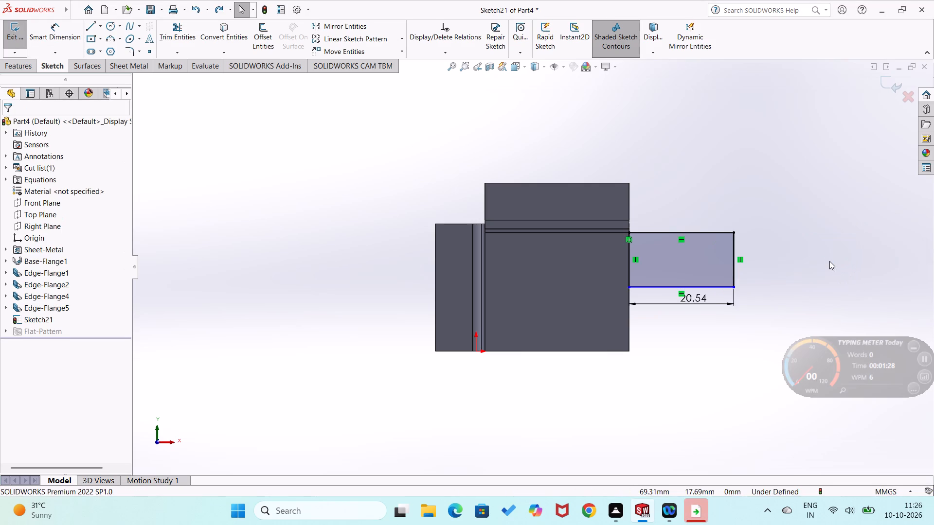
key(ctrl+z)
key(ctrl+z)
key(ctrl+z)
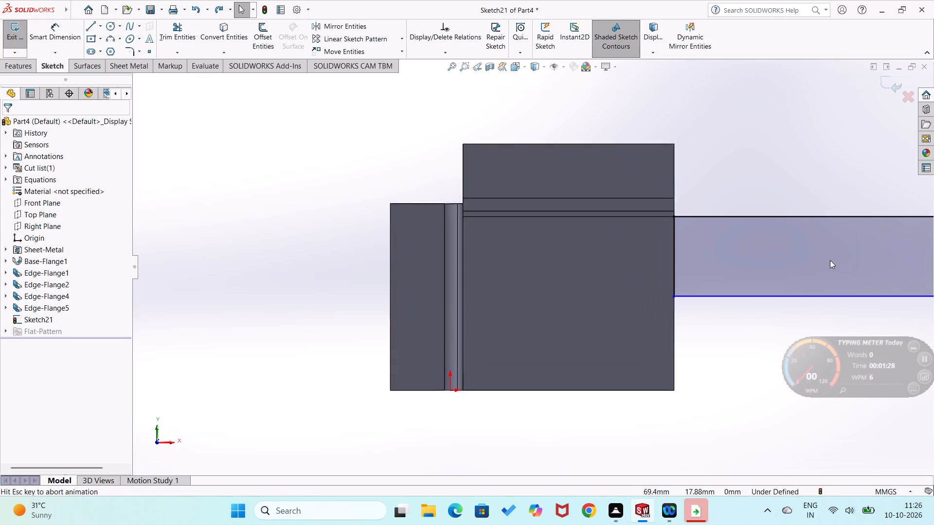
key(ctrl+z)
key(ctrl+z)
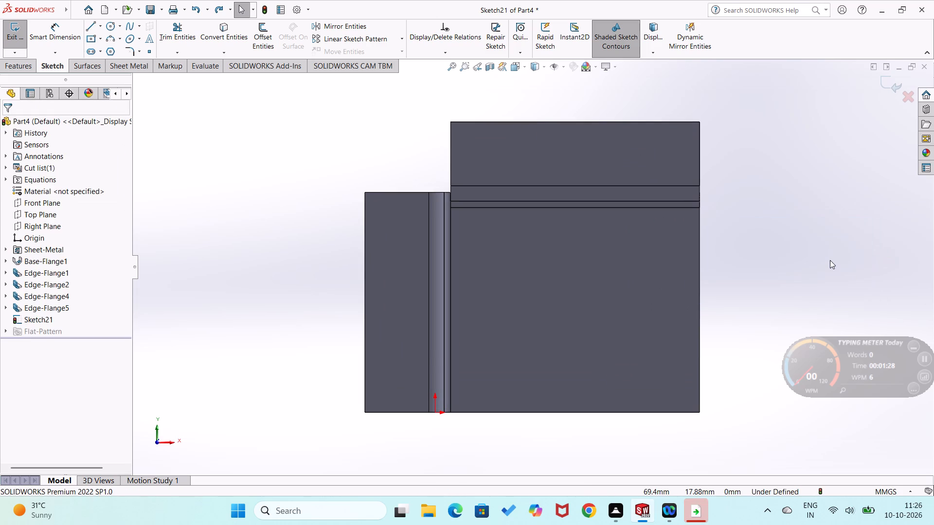
Sketch a rectangle about 23 by 12 mm outward from the base flange's free 25 mm edge, starting just below its upper corner.
right_drag(790, 227, 771, 311)
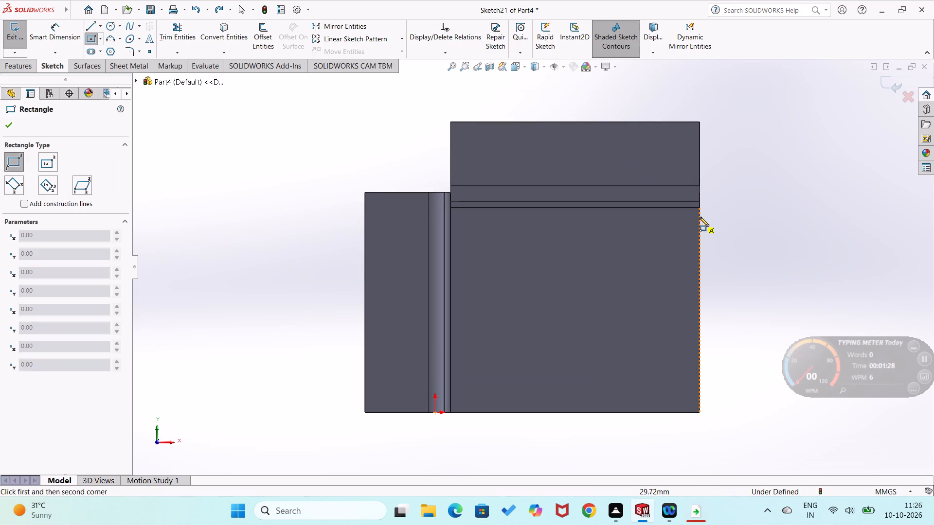
click(700, 217)
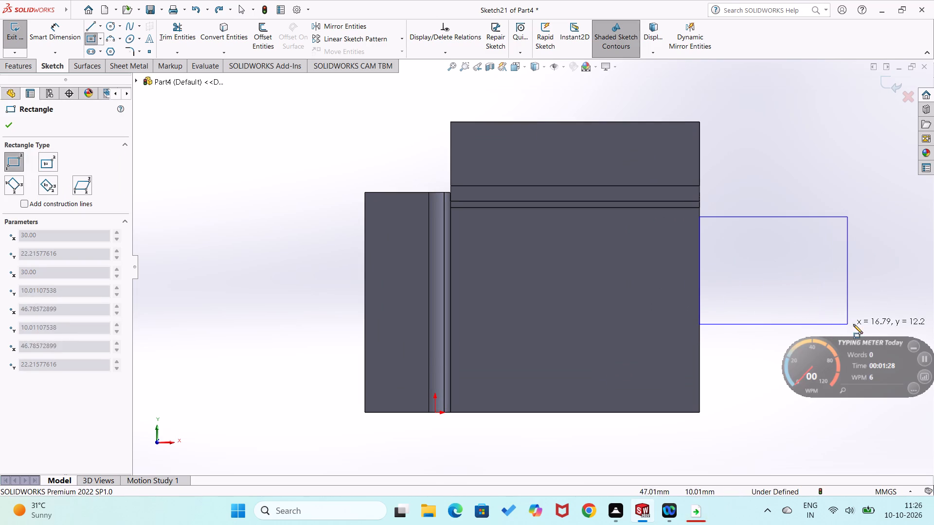
click(905, 326)
Dimension the rectangle's lower long side as 35 mm.
scroll(756, 371, up, 1)
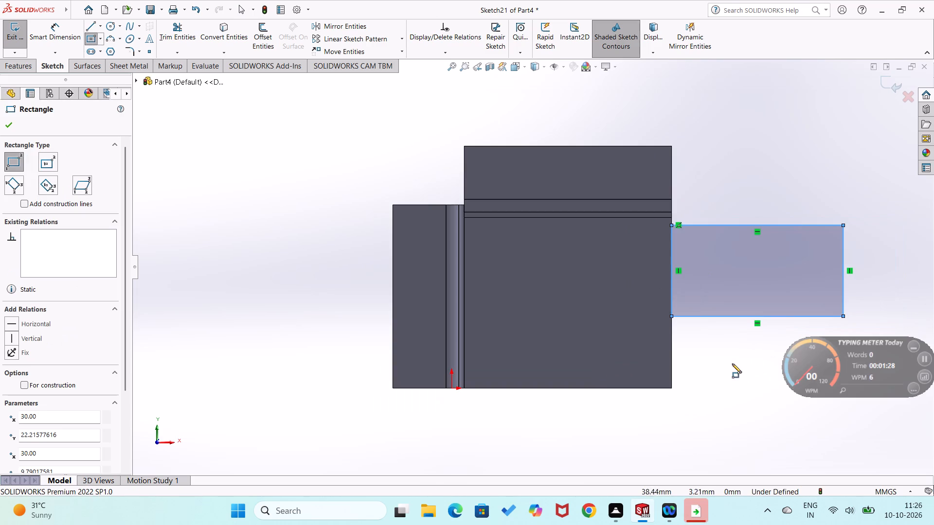
right_drag(698, 405, 709, 352)
drag(734, 316, 735, 322)
click(729, 353)
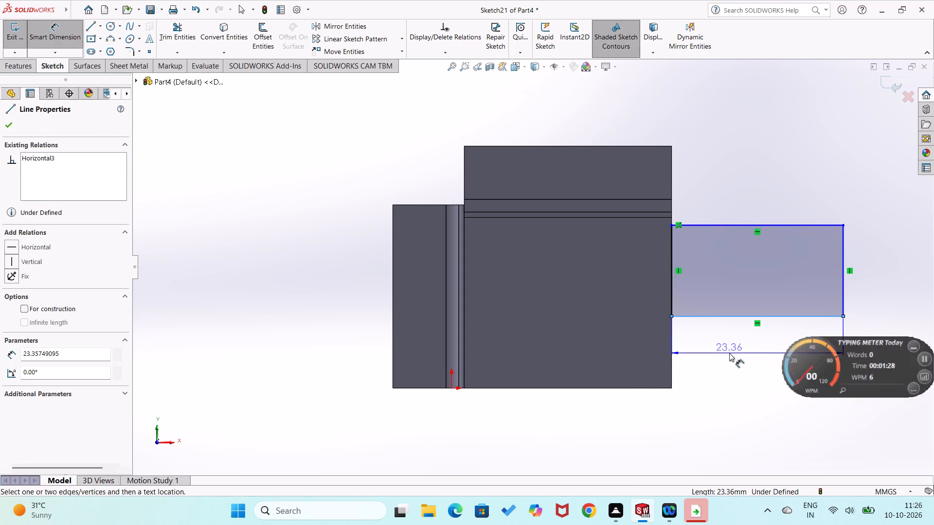
text(35)
key(Return)
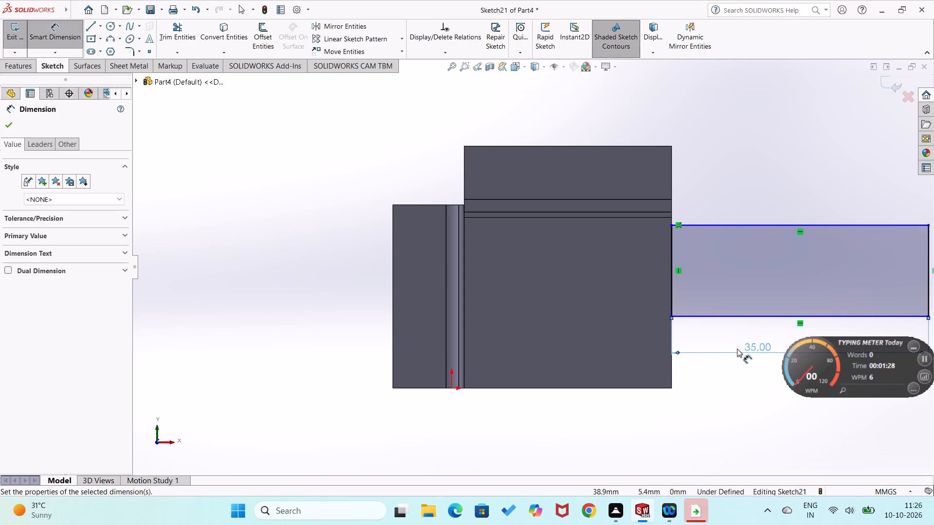
click(713, 407)
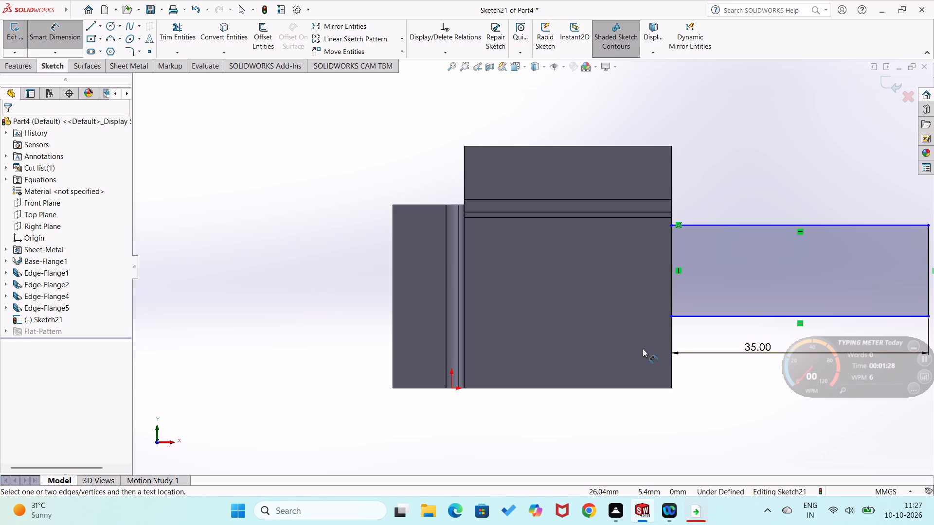
Dimension the vertical distance from the base flange's lower corner to the rectangle's lower corner as 8 mm.
click(672, 389)
click(671, 317)
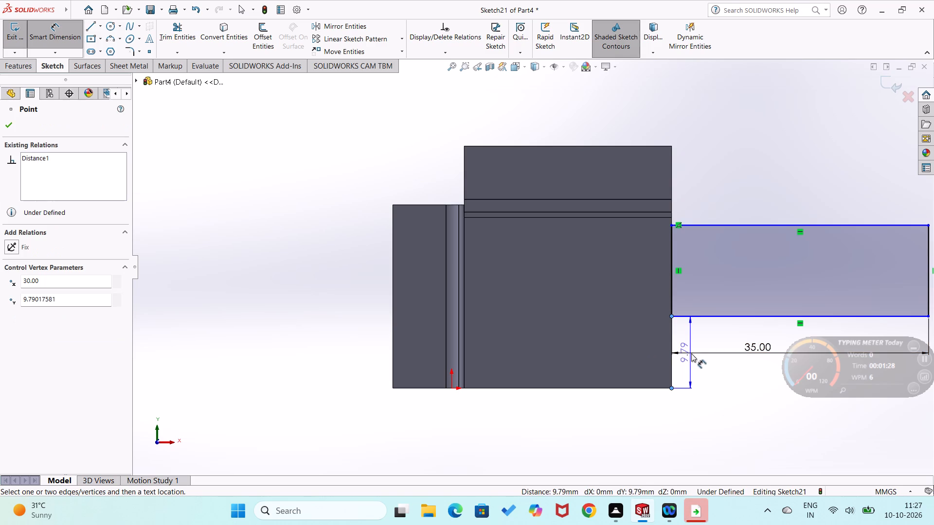
click(696, 360)
key(8)
key(Return)
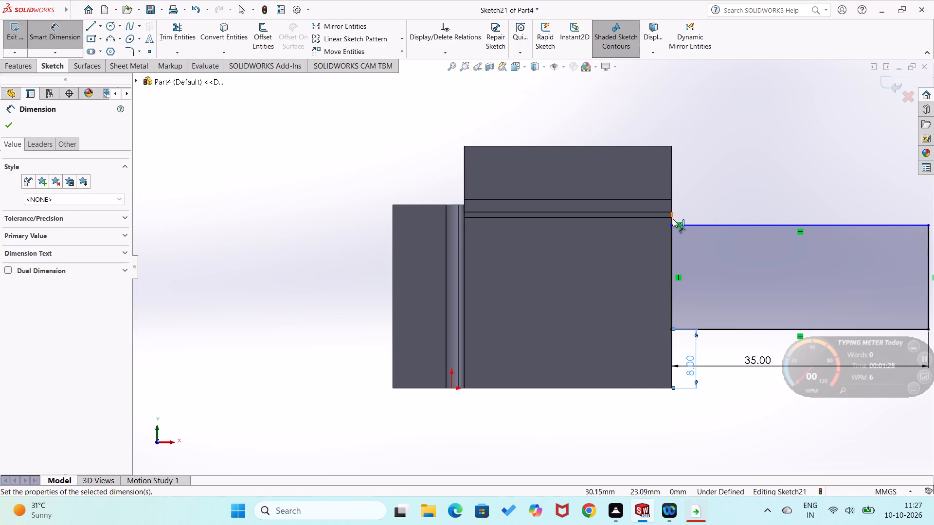
Dimension the vertical distance from the base flange's upper corner at the bend line to the rectangle's upper corner as 5 mm.
scroll(674, 220, down, 4)
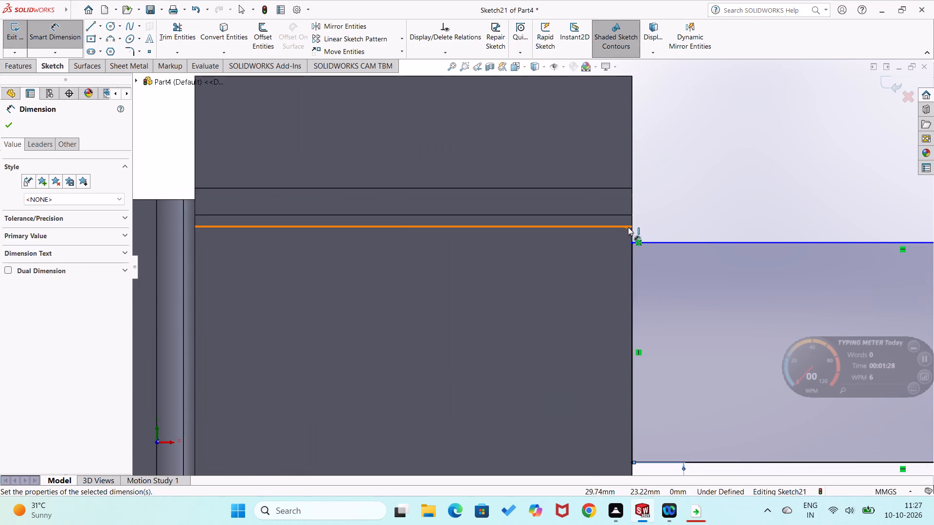
click(632, 227)
click(631, 240)
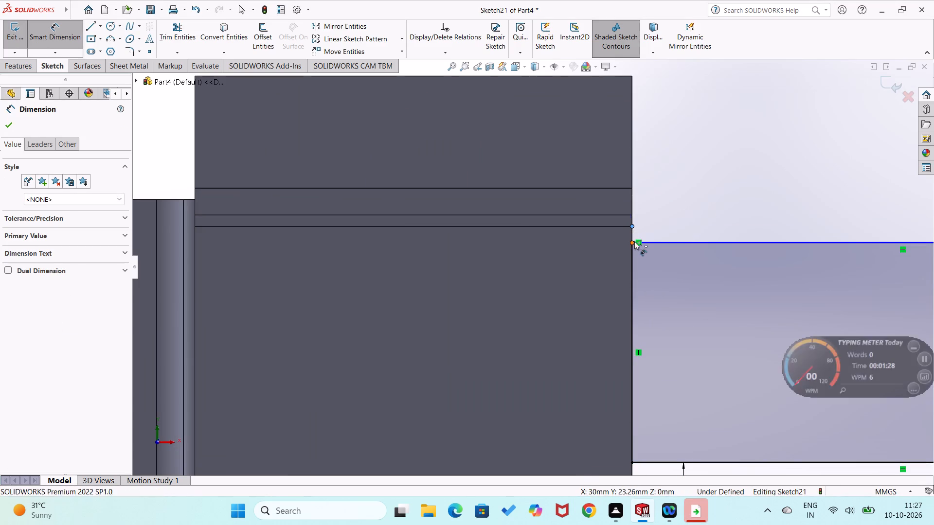
click(676, 224)
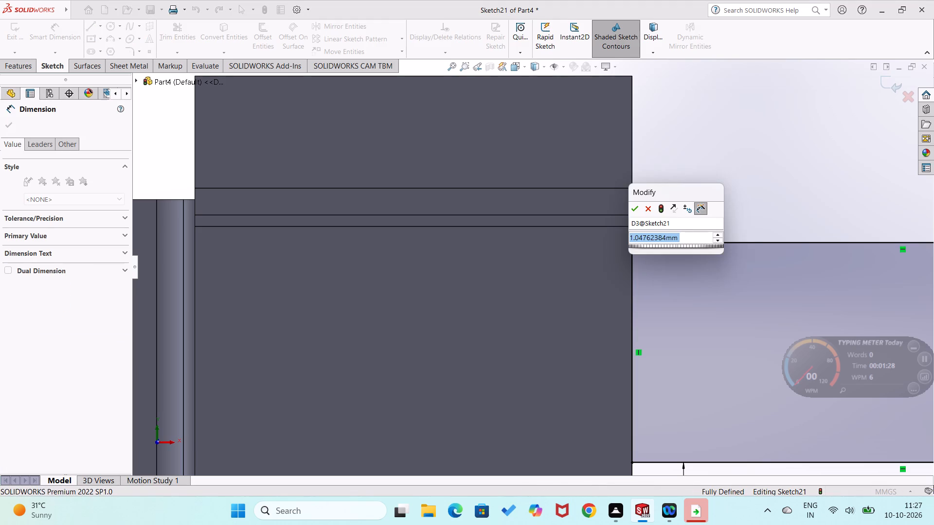
key(5)
key(Return)
click(761, 259)
scroll(759, 259, up, 2)
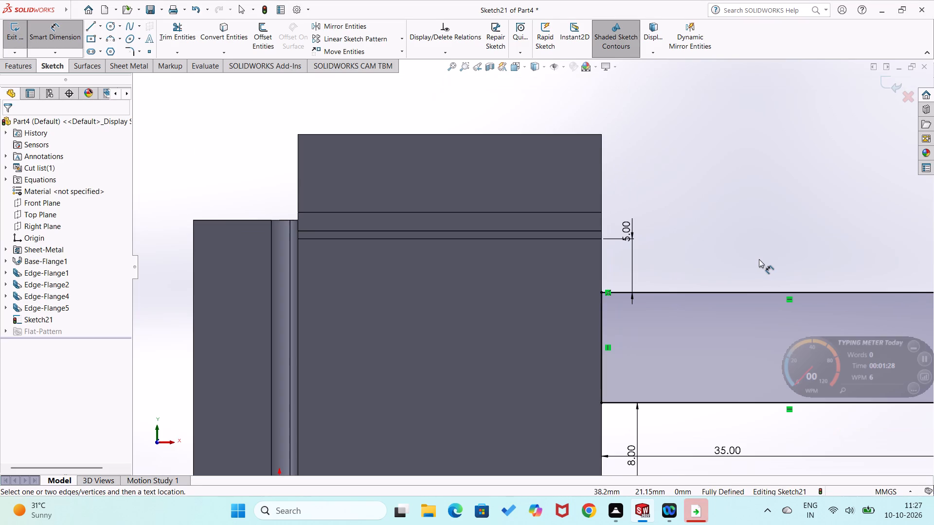
Set the distance between the base flange's upper corner and the rectangle's upper corner to 3 mm.
double_click(635, 236)
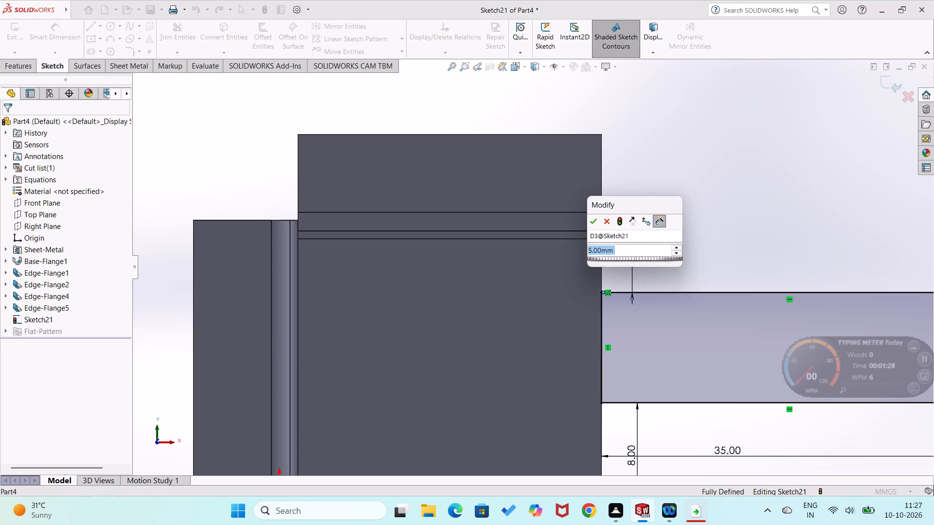
key(3)
key(Return)
click(665, 219)
scroll(675, 217, up, 3)
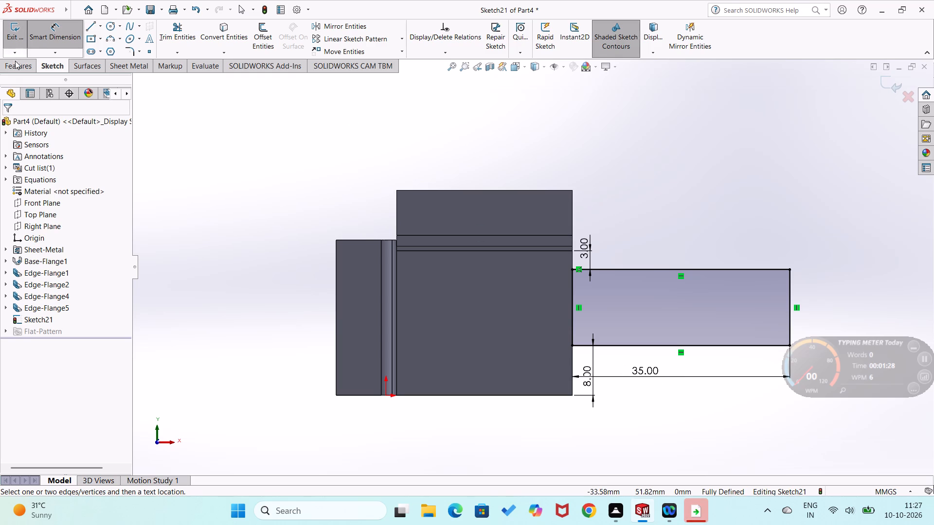
Create a sheet metal tab from the rectangle sketch, merged with the base flange.
click(123, 65)
click(18, 31)
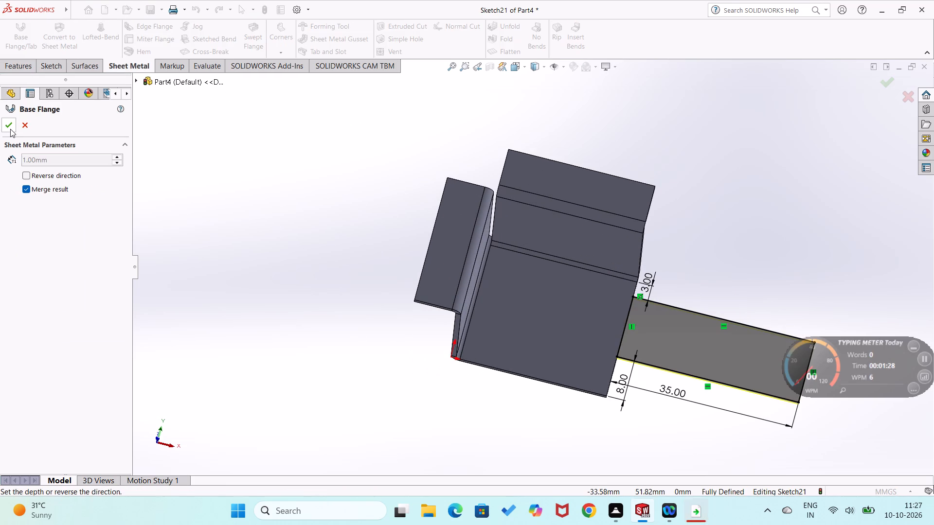
click(11, 128)
click(144, 171)
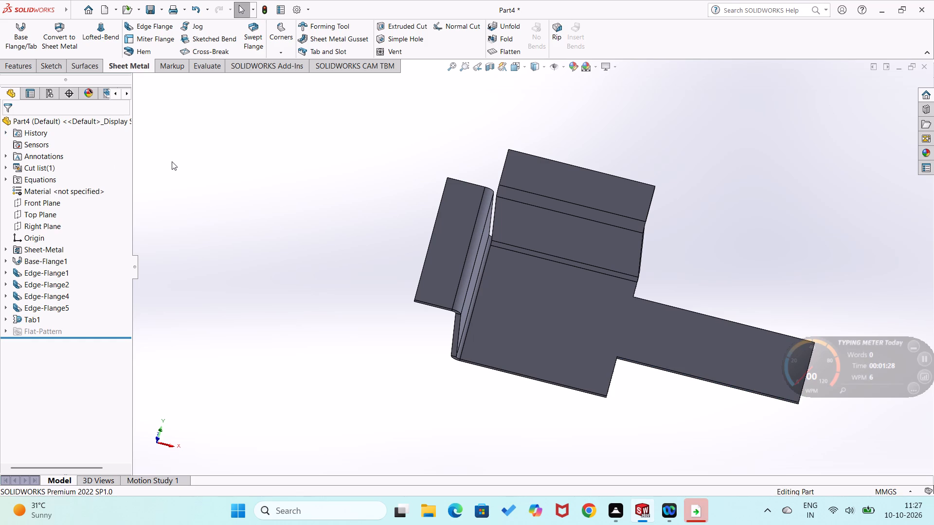
Add a 90° edge flange 10 mm long on the tab's free end edge, bent to the same side as the other flanges.
click(144, 26)
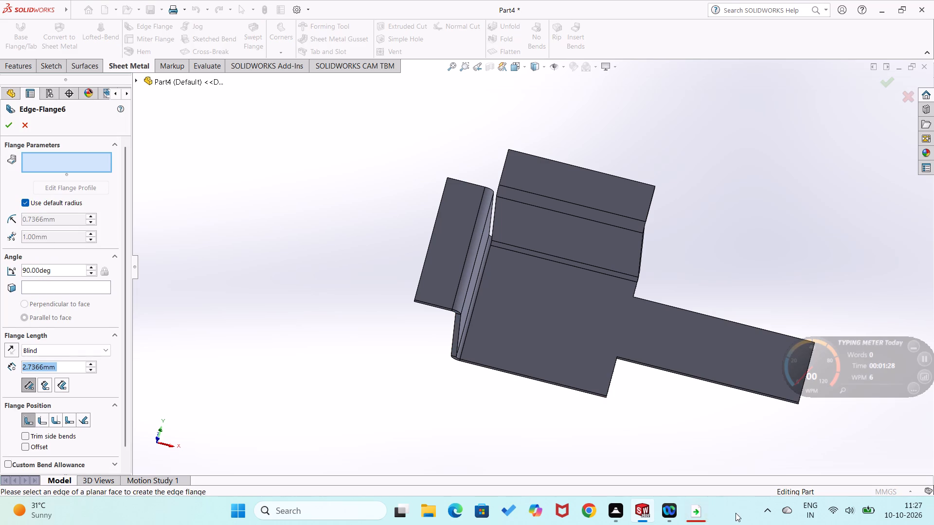
scroll(736, 495, up, 1)
scroll(677, 406, up, 2)
middle_drag(664, 392, 549, 307)
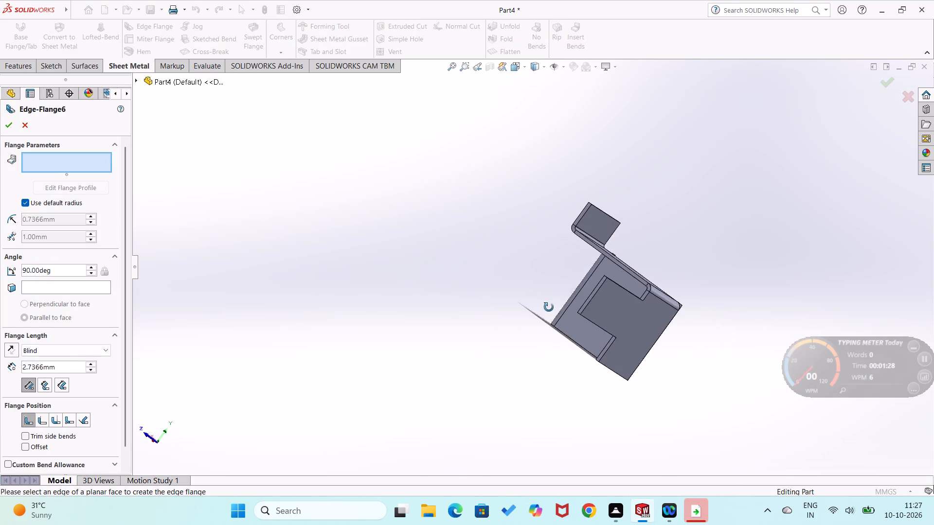
middle_drag(549, 307, 548, 307)
middle_drag(568, 332, 609, 389)
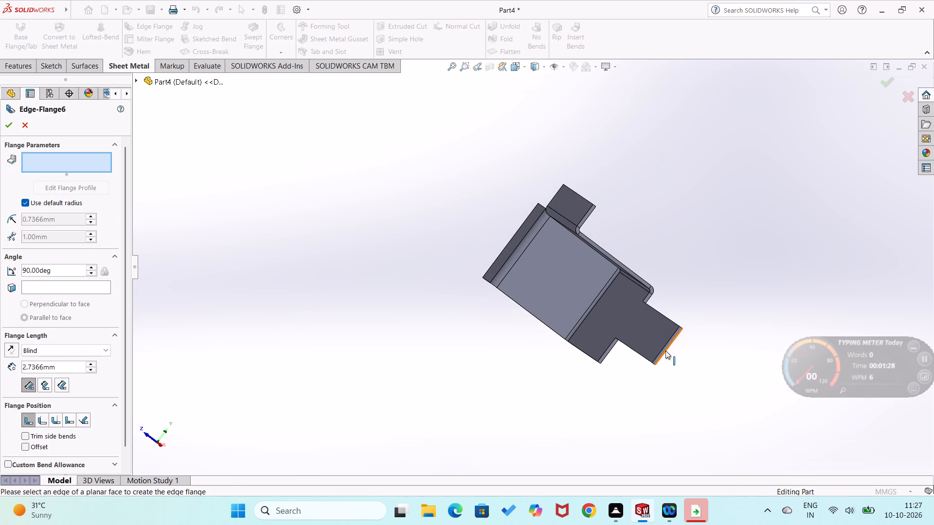
click(665, 350)
click(623, 311)
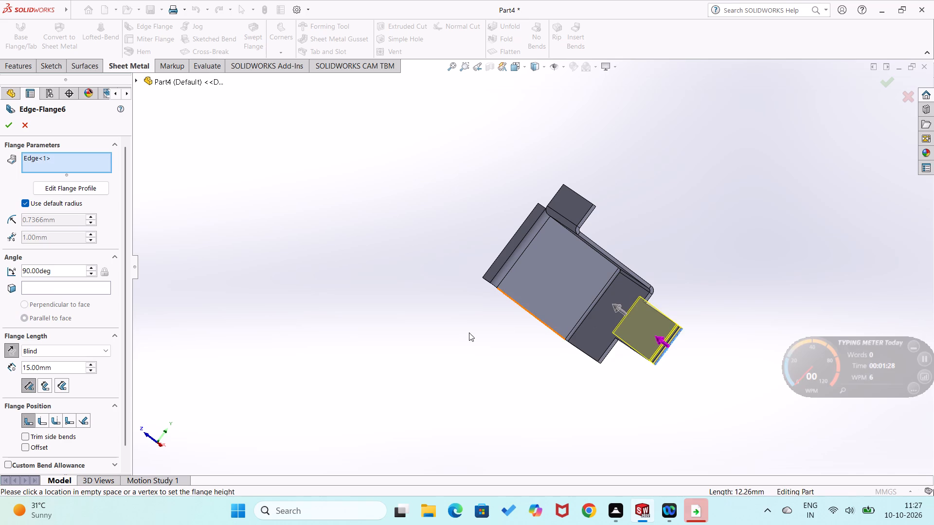
drag(72, 363, 0, 366)
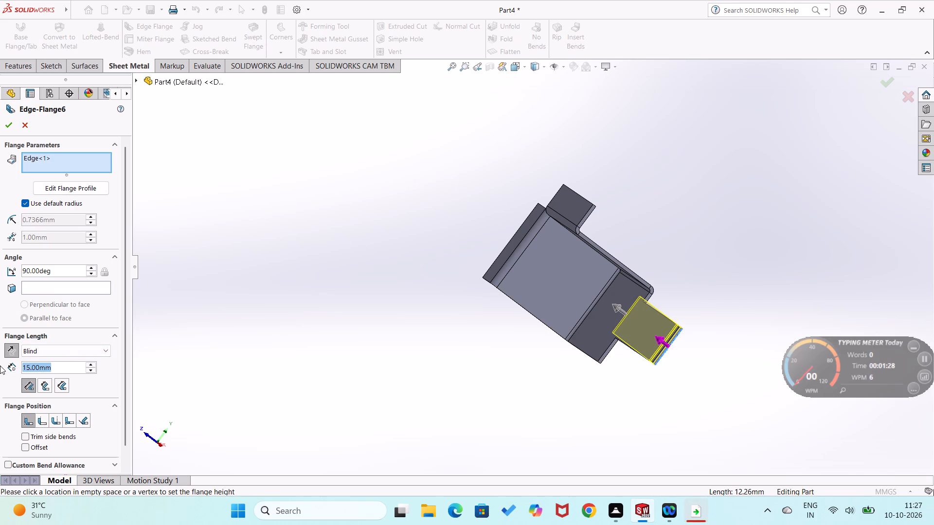
text(10)
key(Return)
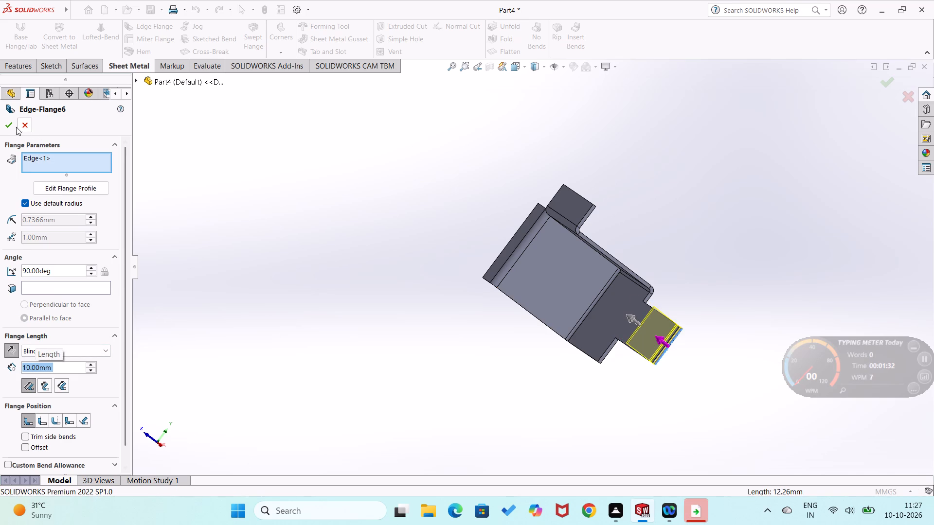
click(8, 125)
click(286, 271)
Add a 90° edge flange 9 mm long on the free edge of the tab's end flange, pointing outward away from the base.
middle_drag(314, 280, 317, 283)
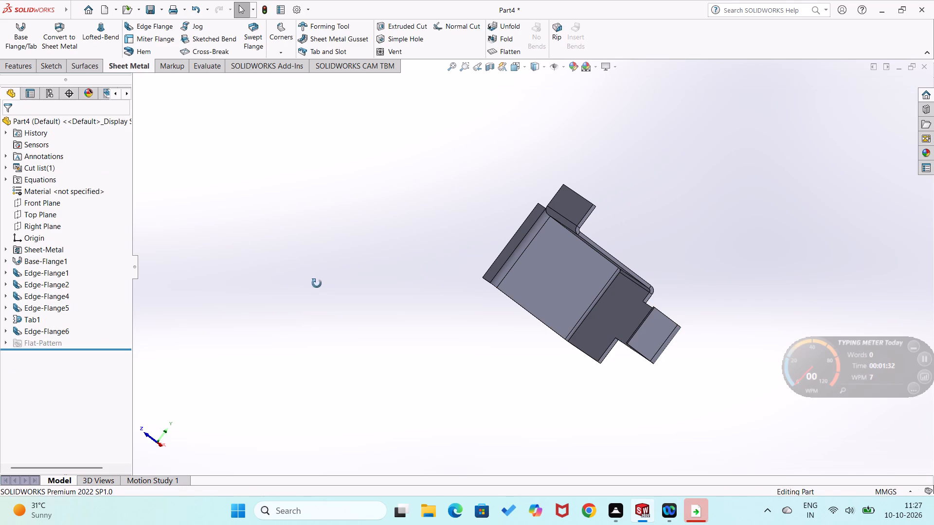
middle_drag(317, 283, 360, 304)
click(163, 26)
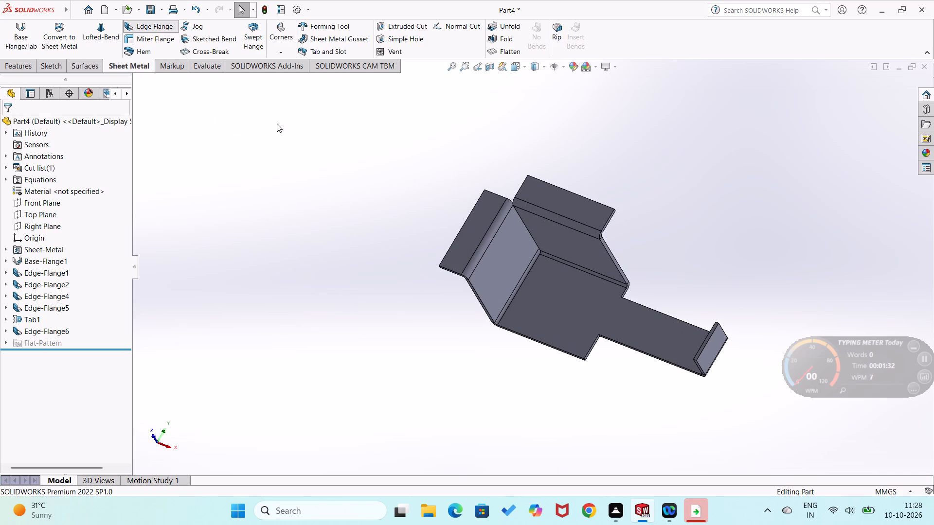
click(703, 345)
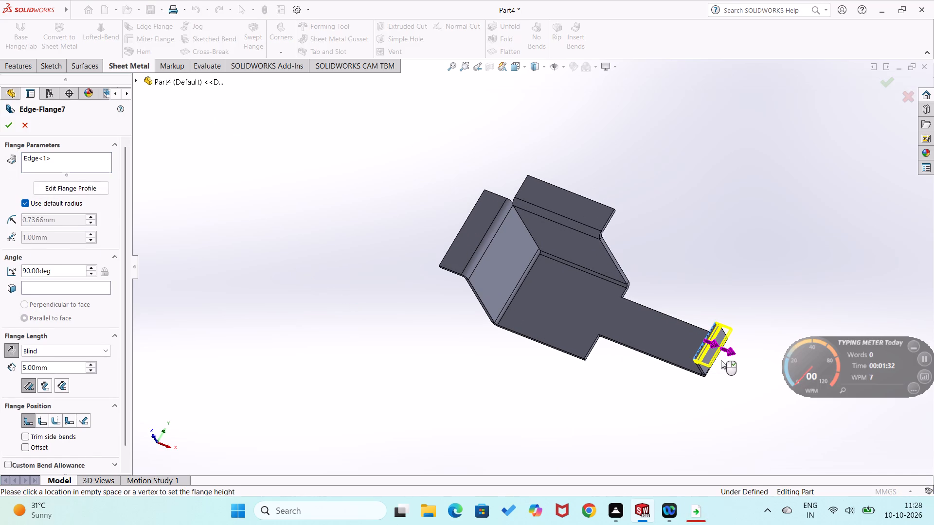
click(721, 360)
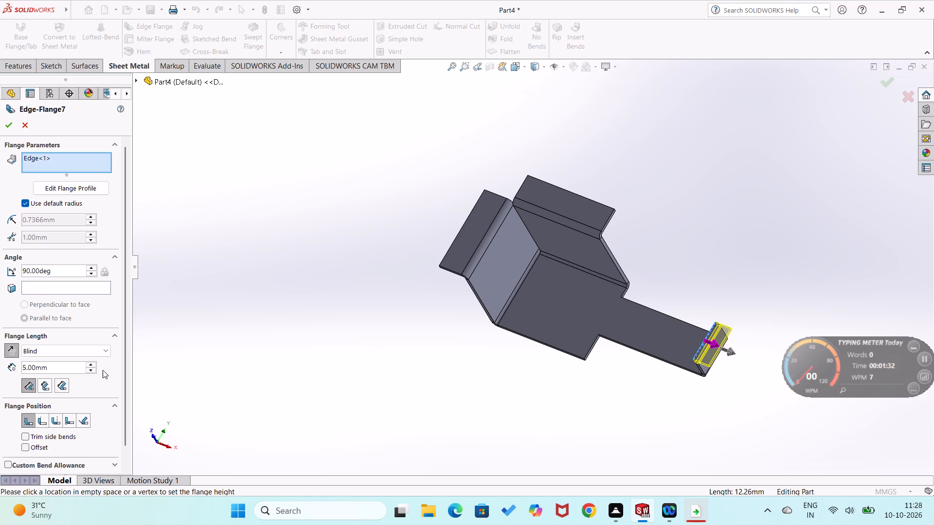
drag(72, 364, 1, 364)
key(9)
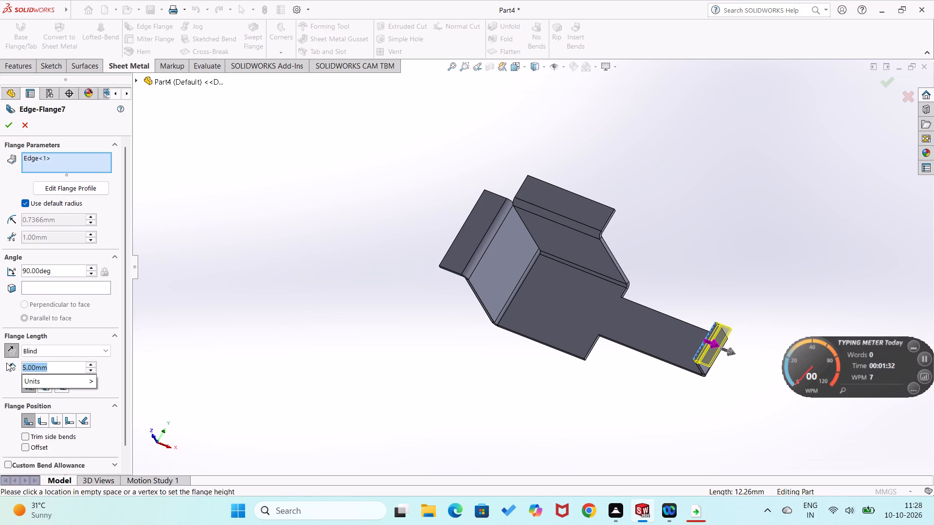
key(Return)
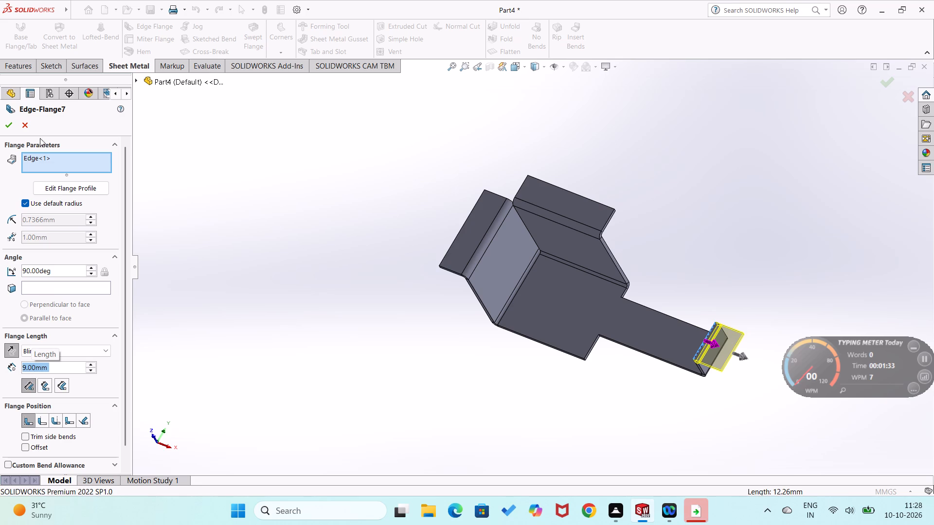
click(9, 128)
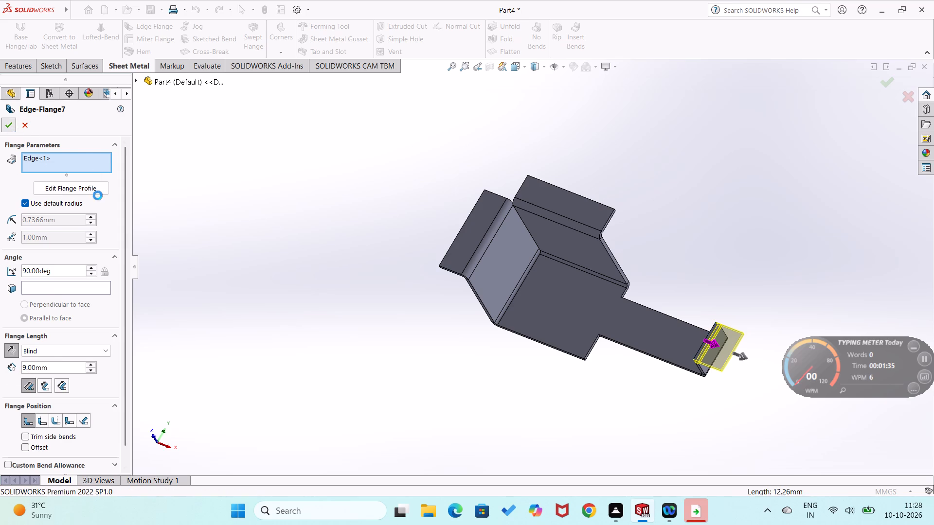
click(257, 246)
Examine the folded part from several directions, including the isometric view, to check the tab and its end flanges.
middle_drag(279, 223, 259, 281)
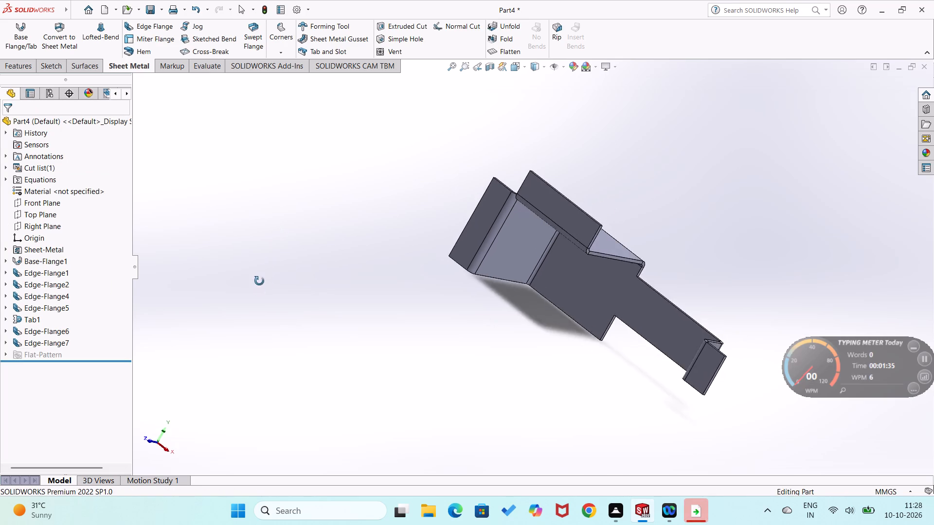
middle_drag(259, 281, 322, 98)
middle_drag(321, 176, 321, 222)
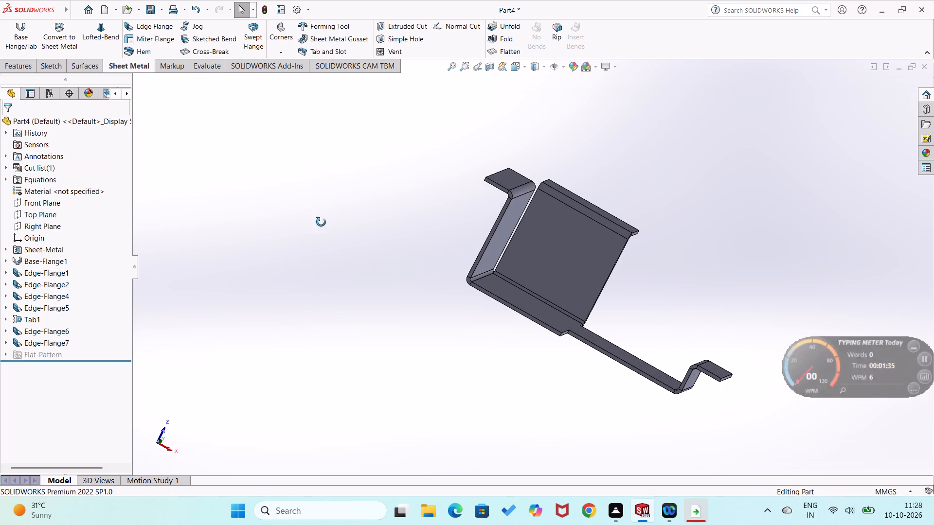
middle_drag(321, 222, 313, 280)
scroll(369, 228, up, 1)
middle_drag(427, 300, 474, 290)
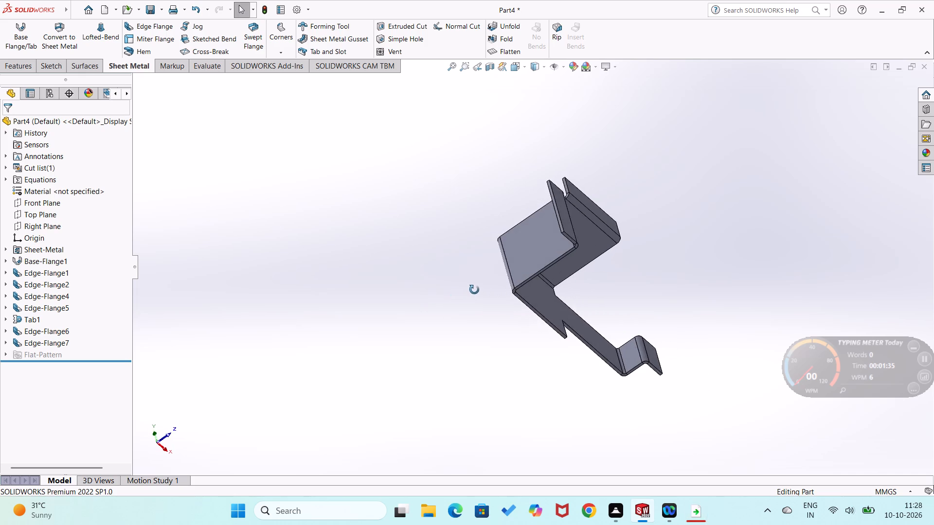
middle_drag(474, 290, 429, 231)
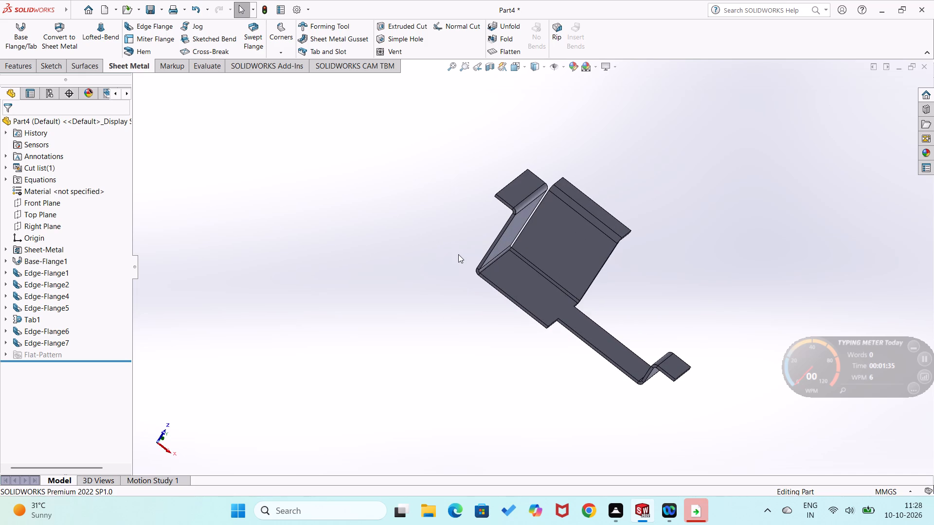
key(ctrl+7)
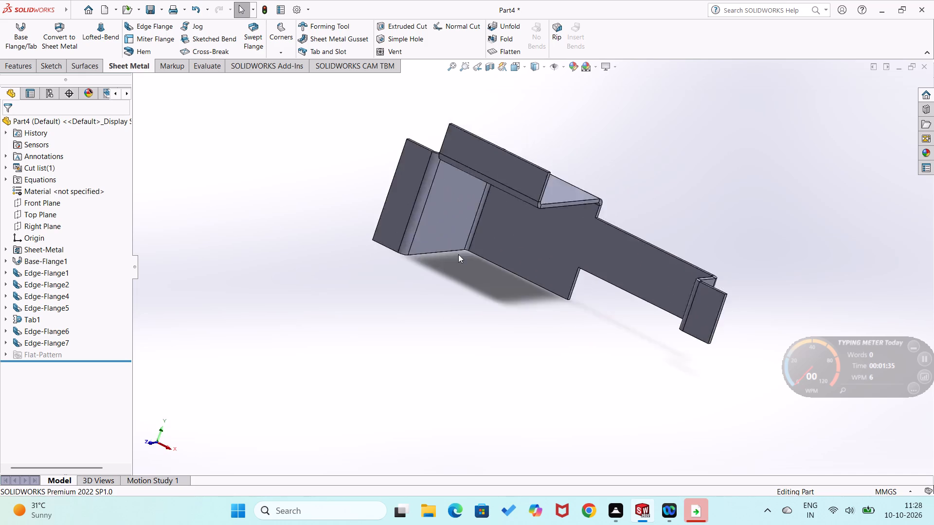
click(450, 330)
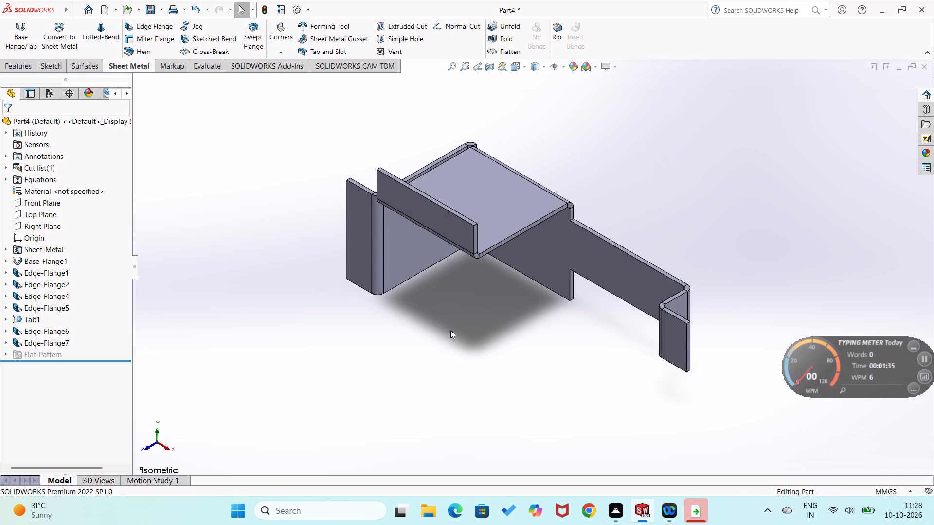
middle_drag(450, 330, 473, 326)
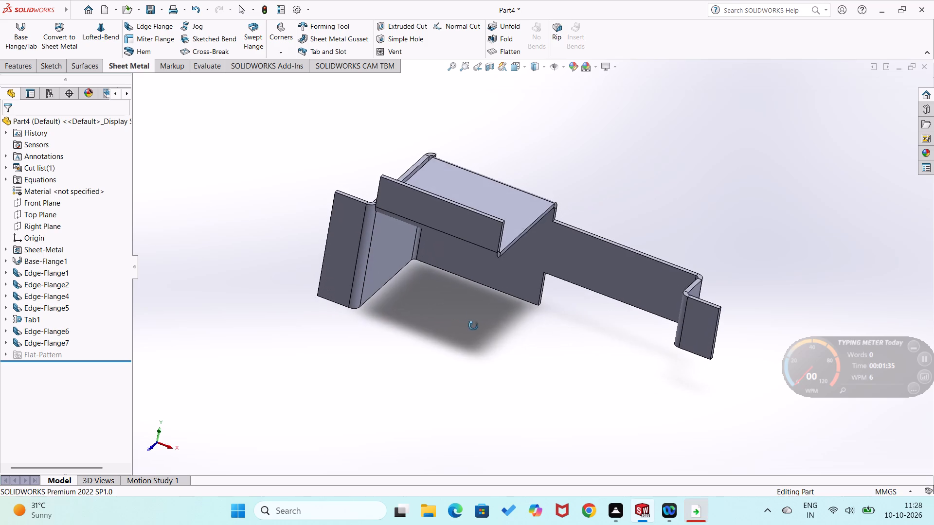
middle_drag(473, 326, 473, 338)
middle_drag(473, 338, 496, 279)
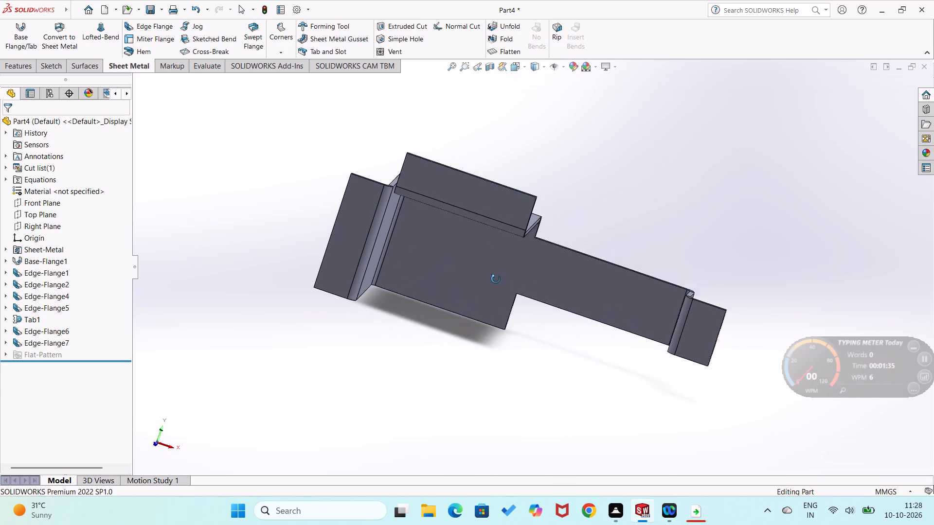
middle_drag(496, 279, 508, 193)
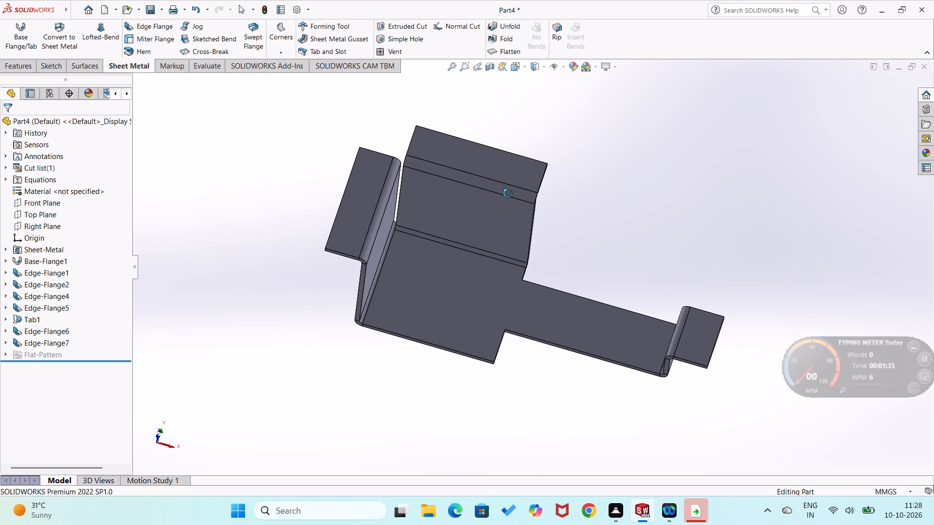
middle_drag(508, 193, 509, 192)
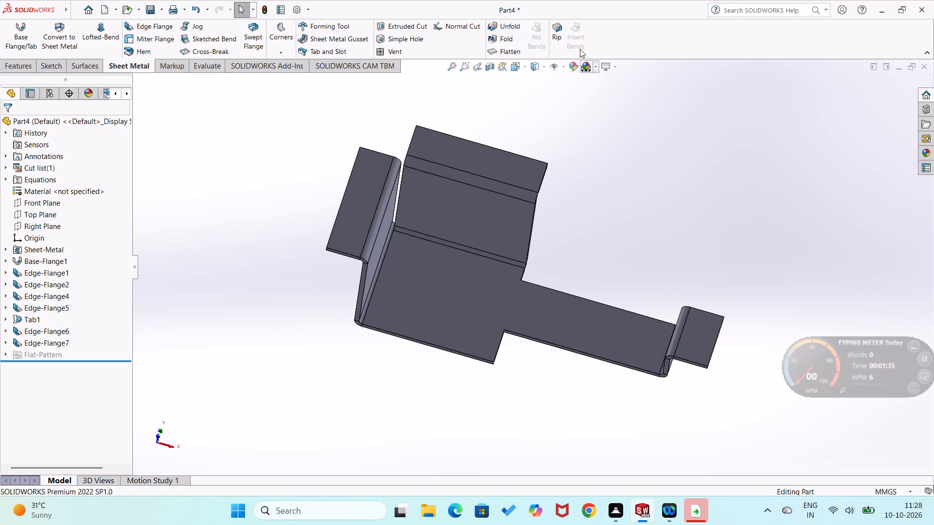
Unfold all bends of the part, keeping the base flange and tab face fixed.
click(516, 26)
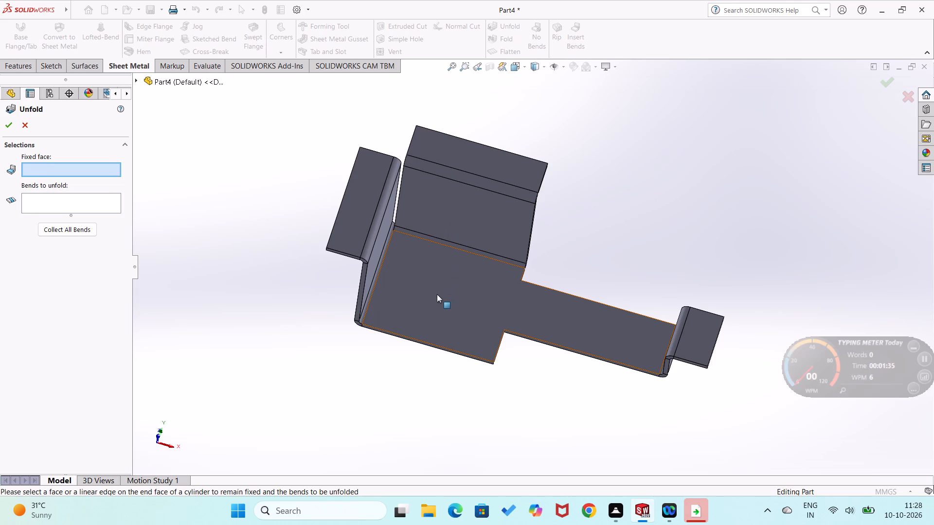
click(437, 294)
click(59, 227)
click(9, 125)
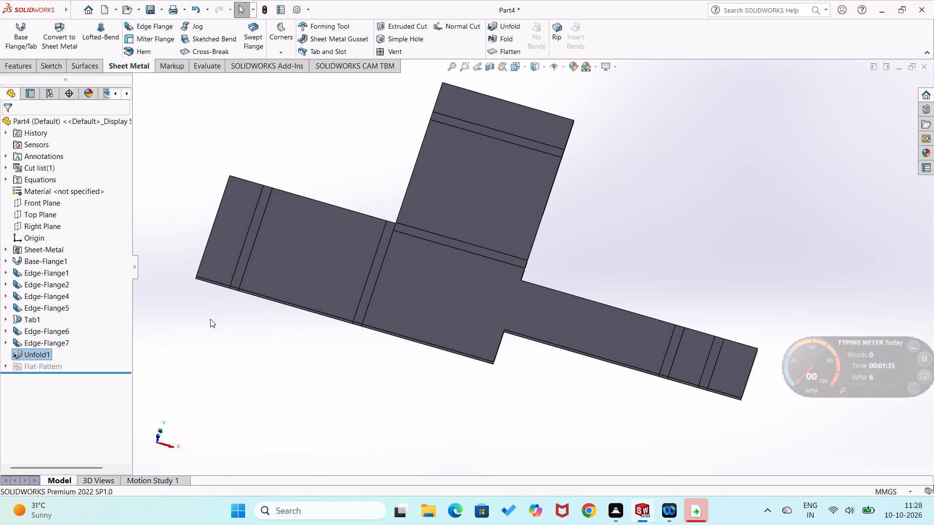
Start a sketch on the unfolded left arm's end flange and draw a vertical 25 mm construction line across the middle of its face.
right_click(220, 246)
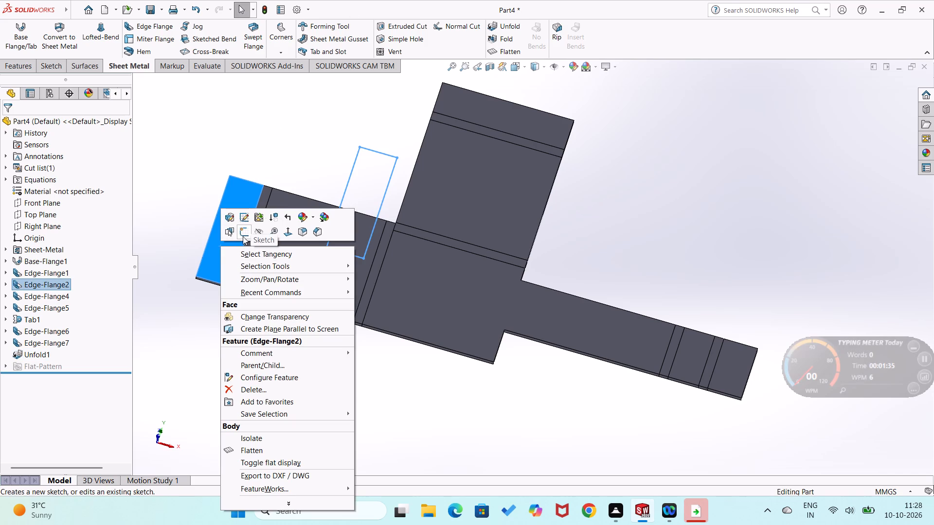
click(244, 231)
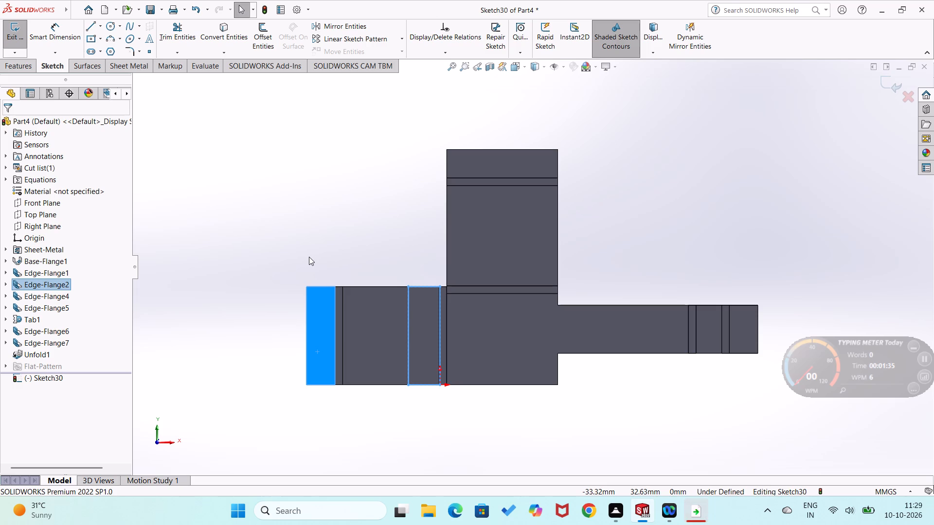
scroll(309, 257, down, 2)
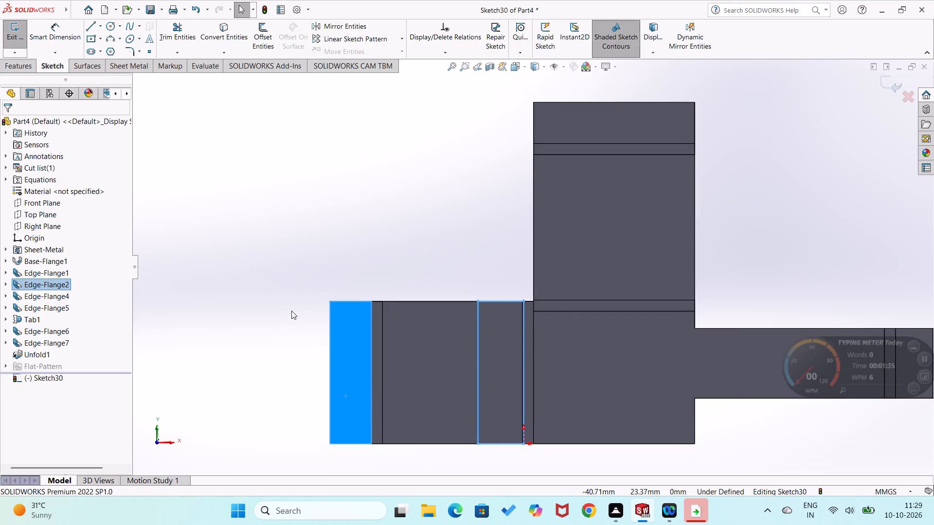
right_drag(327, 237, 254, 290)
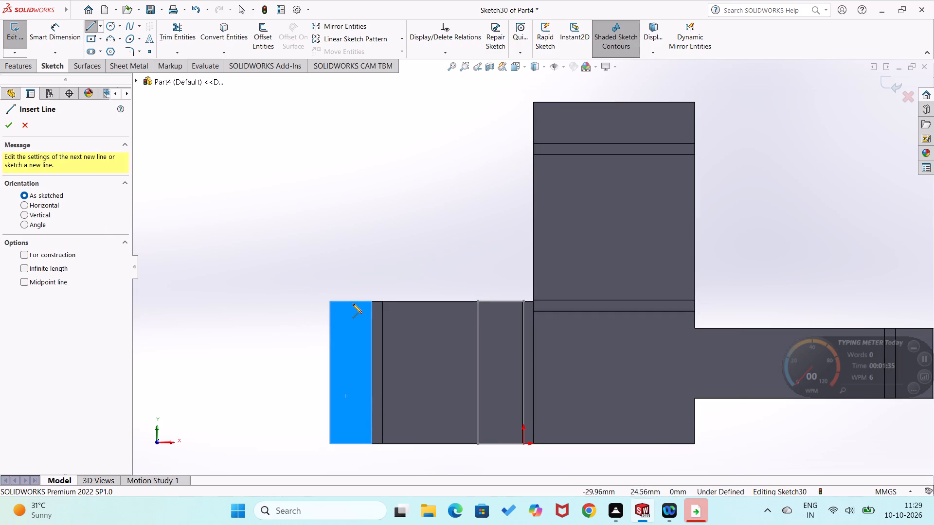
click(349, 299)
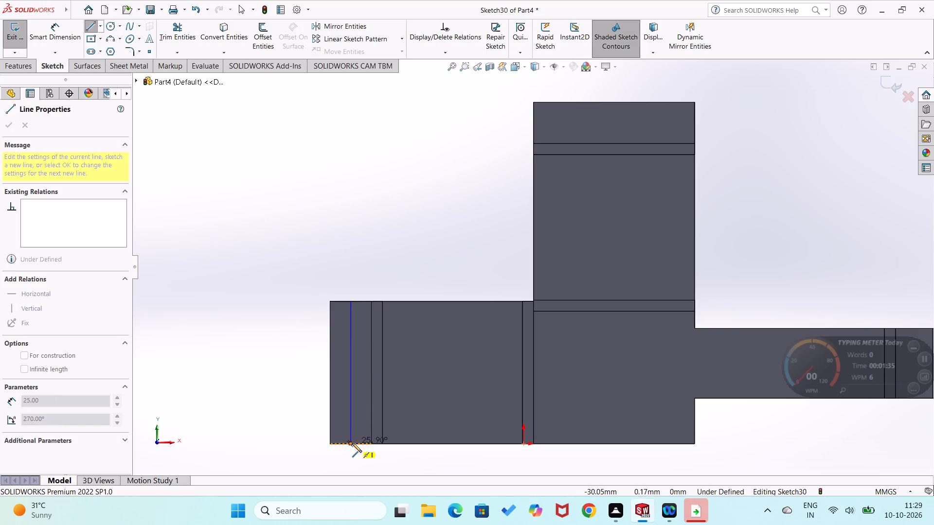
click(352, 443)
right_click(352, 443)
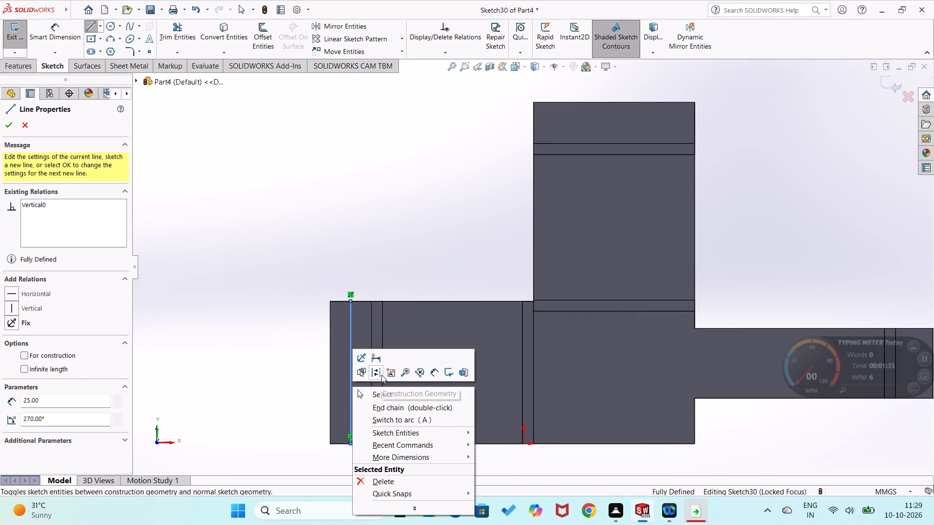
click(381, 375)
Sketch a circle centred on the construction line's midpoint and set its diameter to 4 mm.
right_drag(268, 350, 338, 350)
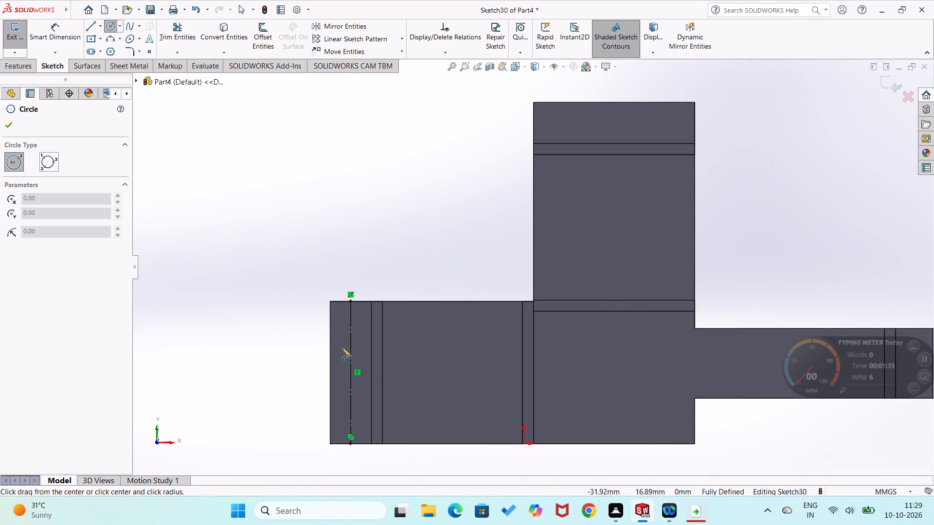
click(351, 372)
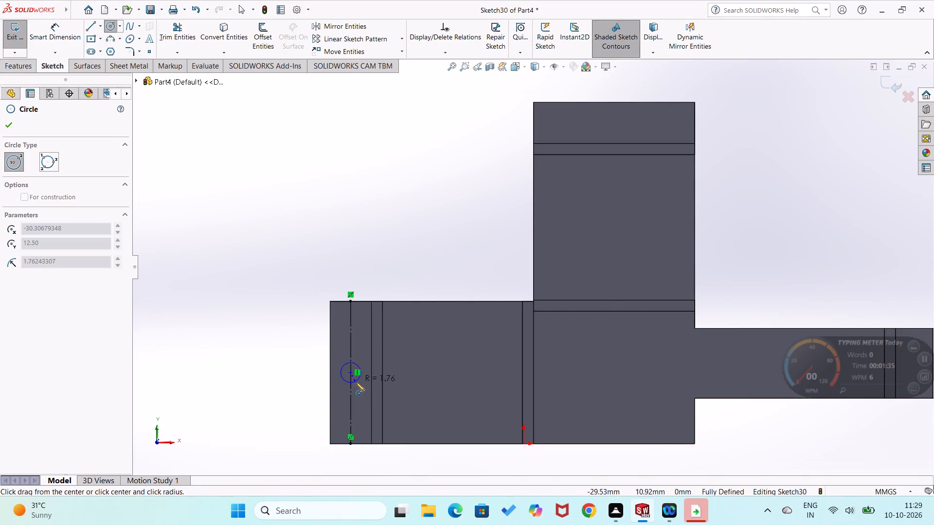
click(356, 383)
right_drag(292, 396, 310, 315)
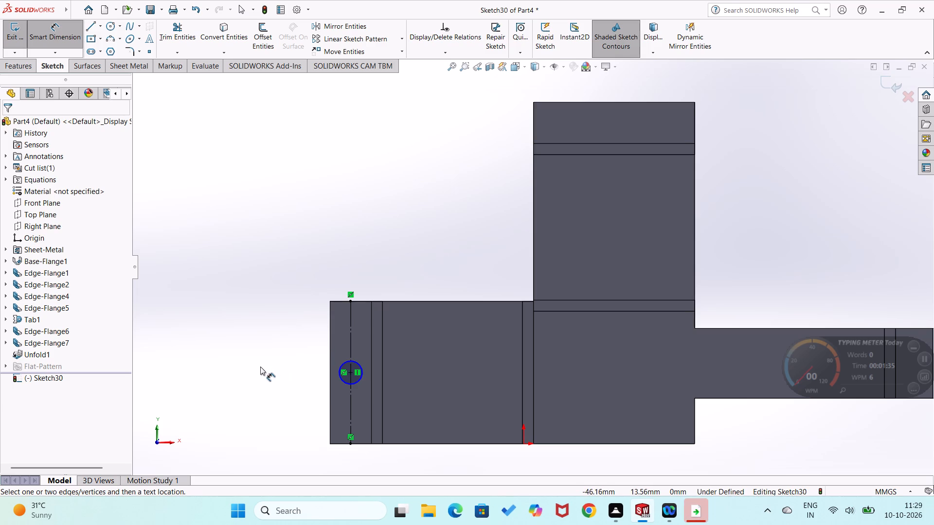
right_drag(247, 377, 255, 311)
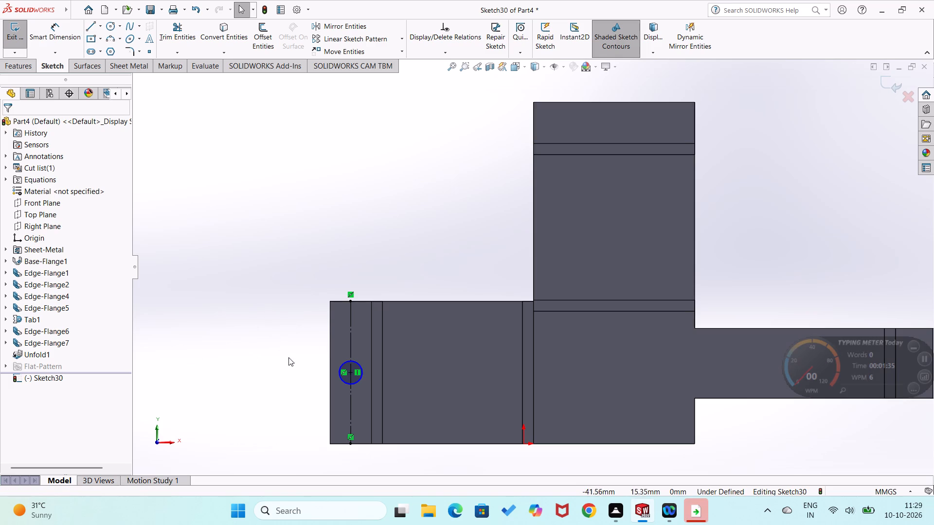
right_drag(273, 376, 280, 262)
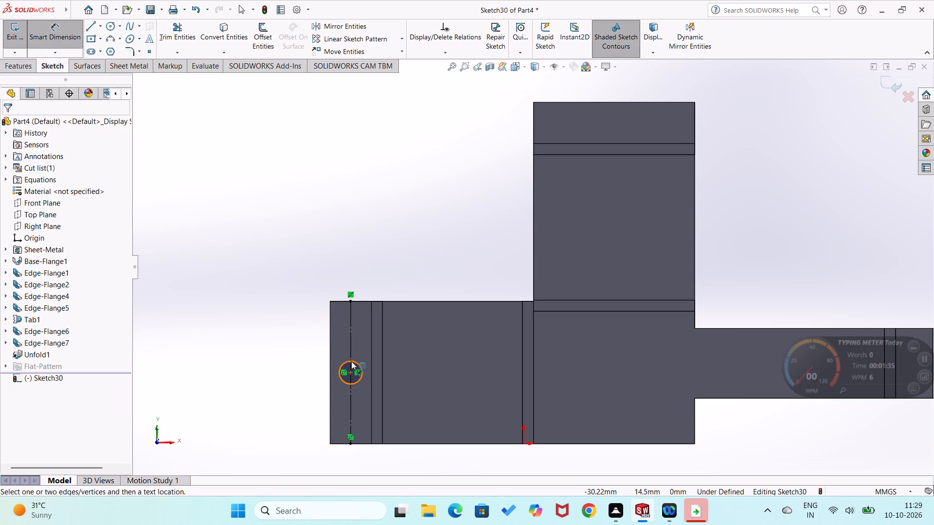
click(362, 364)
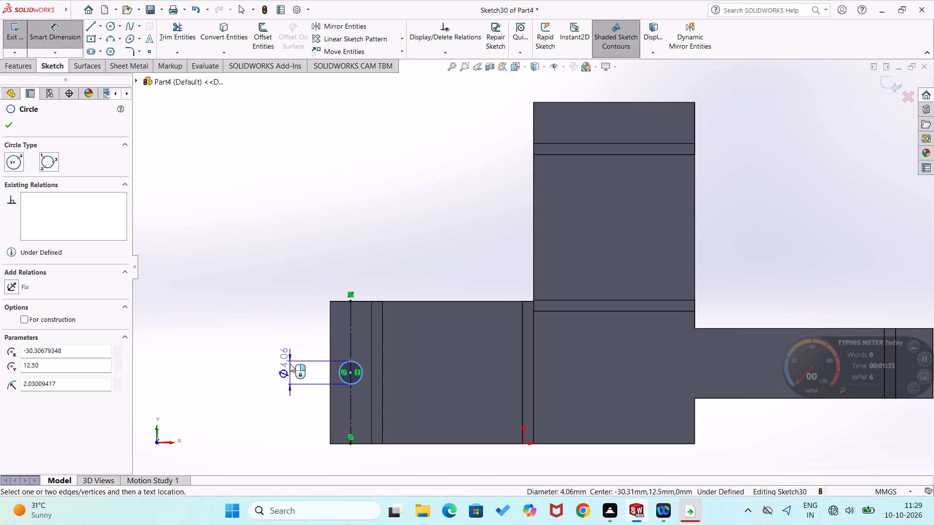
click(290, 364)
key(4)
key(Return)
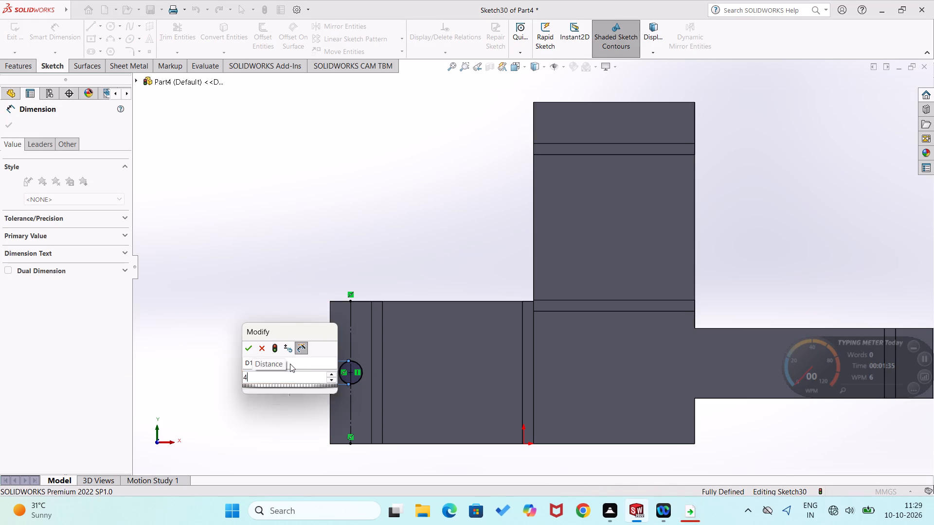
click(236, 220)
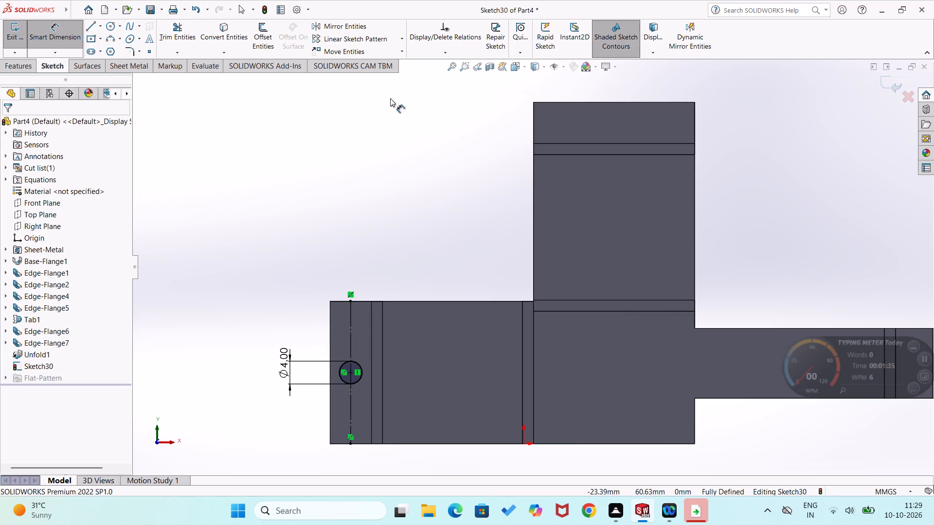
Sketch two circles of about 3.2 mm and 3.1 mm diameter, horizontally aligned near the two ends of the upper arm's end flange.
right_drag(497, 159, 441, 187)
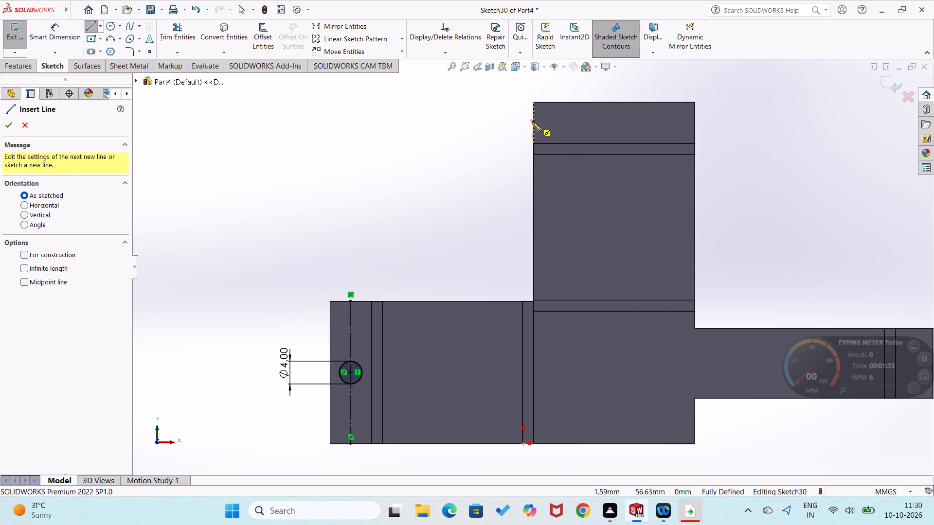
right_drag(391, 184, 434, 169)
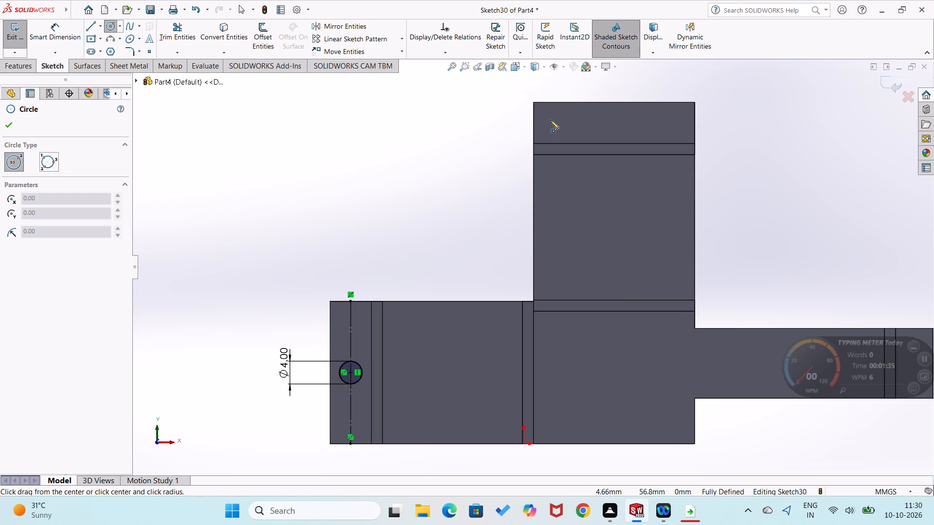
click(556, 124)
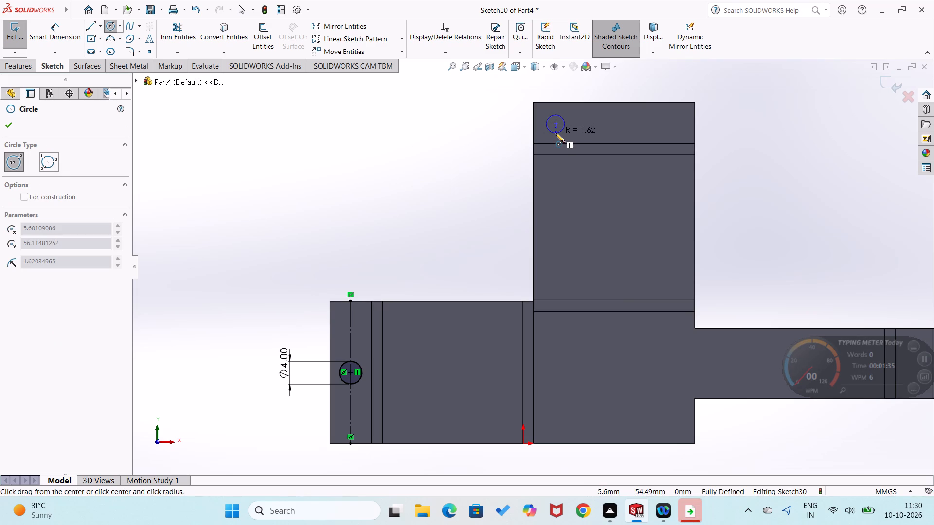
click(556, 133)
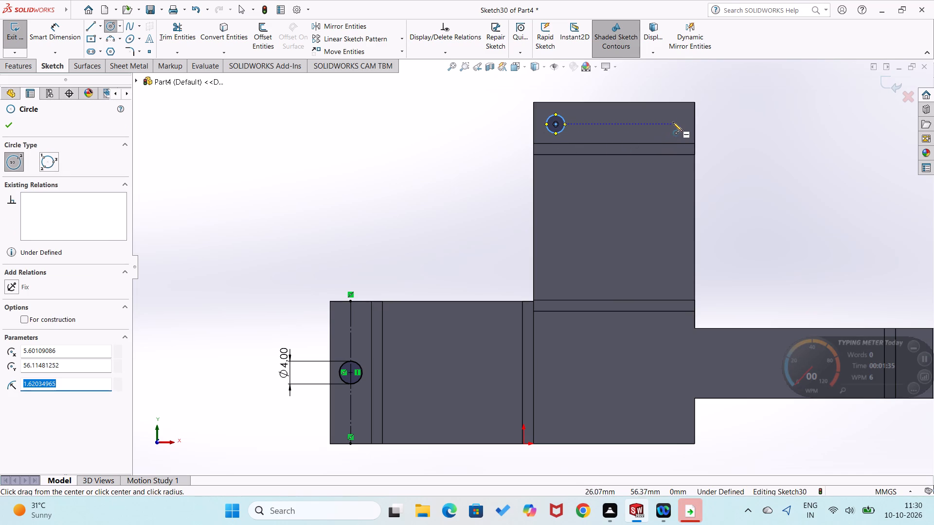
click(673, 122)
click(678, 132)
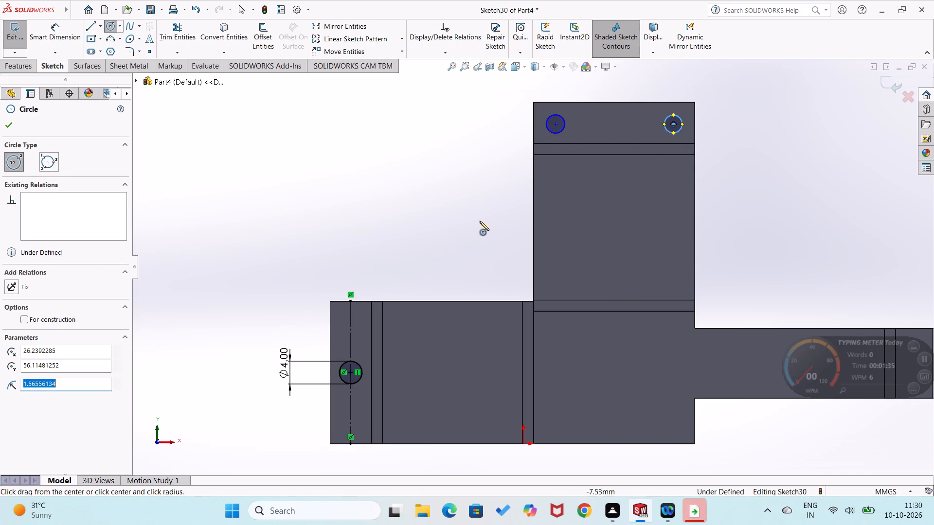
Set the left circle's centre 3 mm vertically below the upper end flange's top-left corner.
right_drag(479, 221, 474, 156)
scroll(584, 143, down, 4)
scroll(584, 142, up, 1)
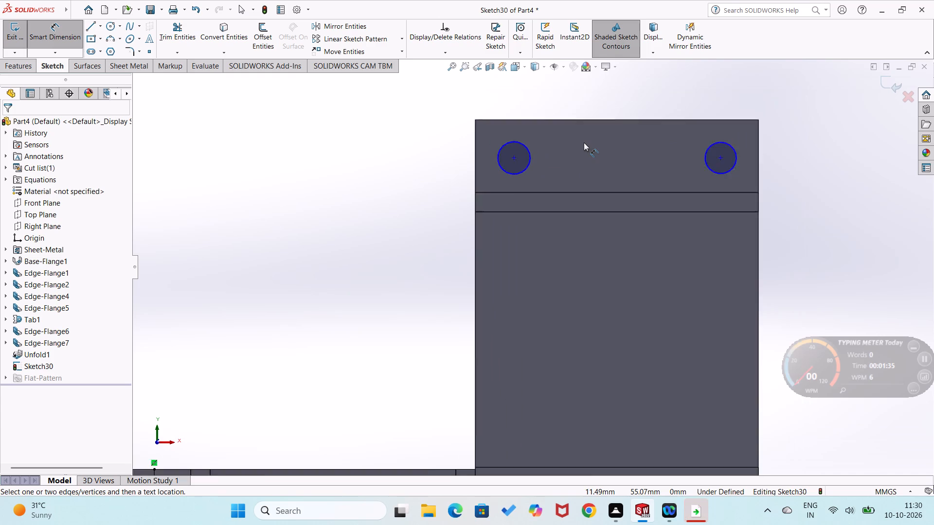
scroll(584, 142, up, 1)
scroll(584, 142, down, 4)
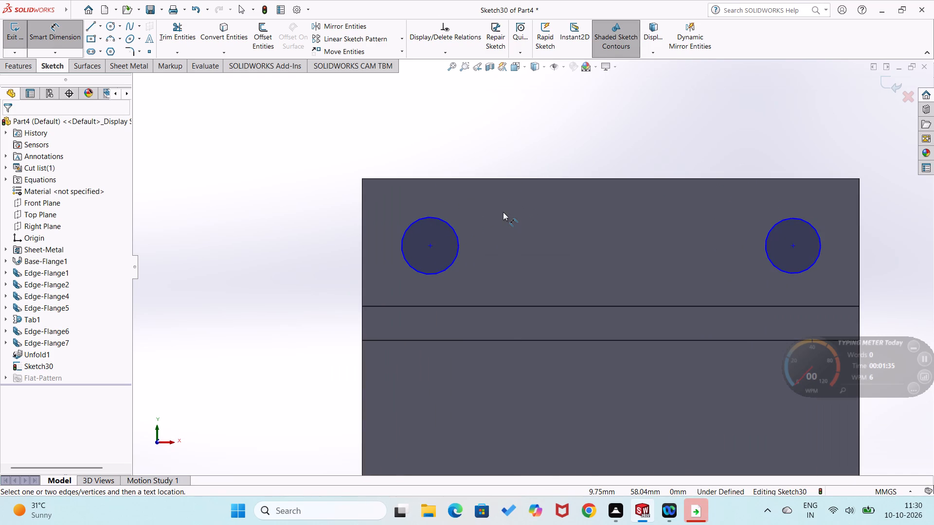
click(430, 246)
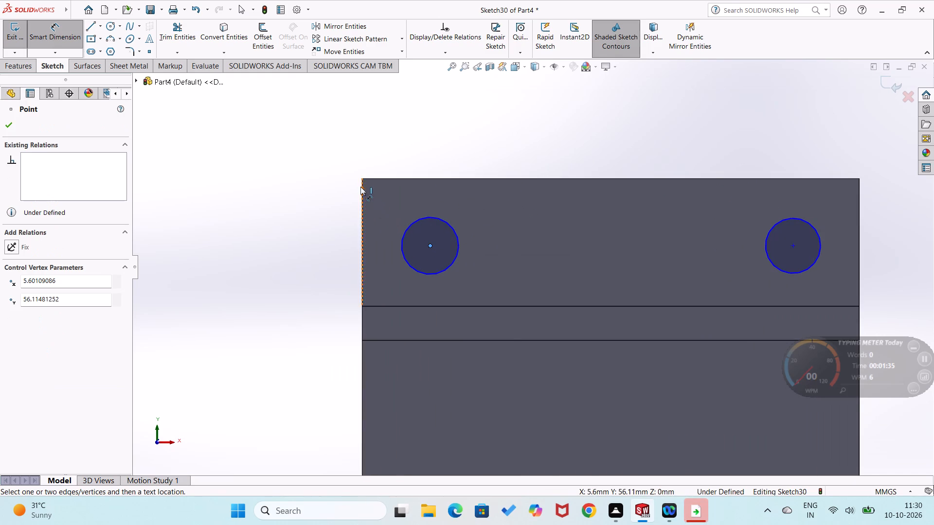
click(360, 175)
click(361, 177)
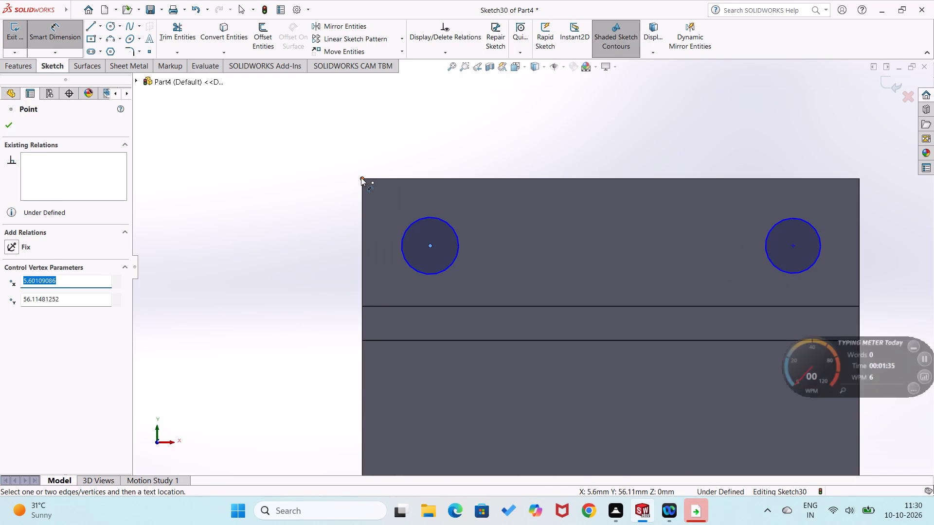
click(330, 221)
key(3)
key(Return)
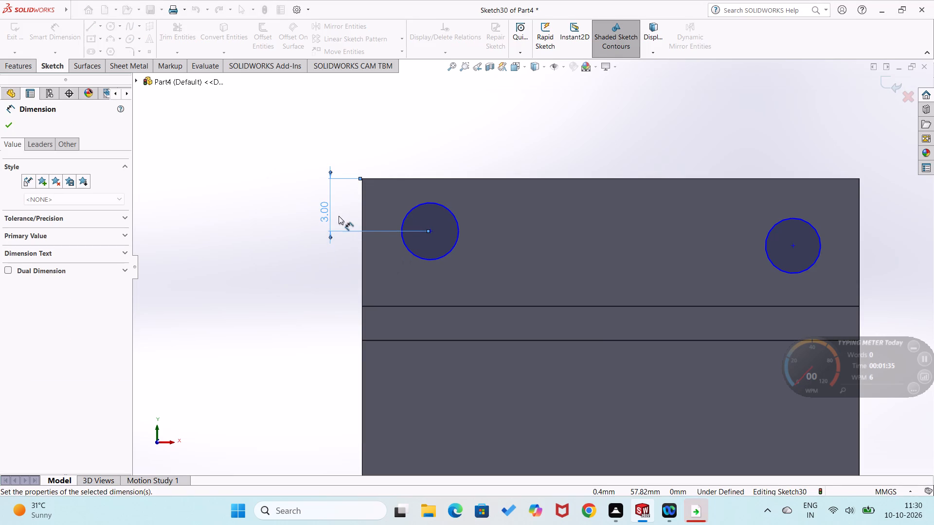
click(292, 273)
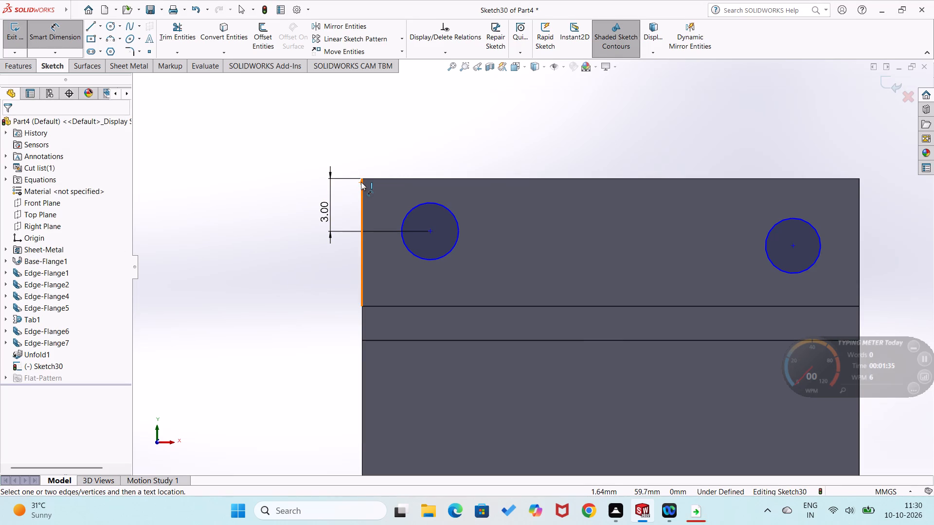
Set the left circle's centre 3 mm horizontally from the upper end flange's top-left corner.
click(362, 178)
drag(429, 232, 430, 223)
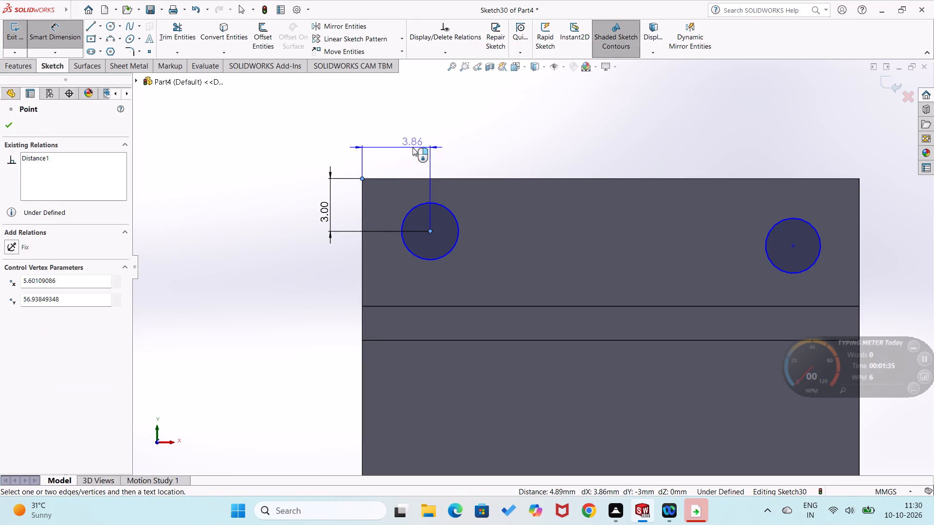
click(413, 147)
key(3)
key(Return)
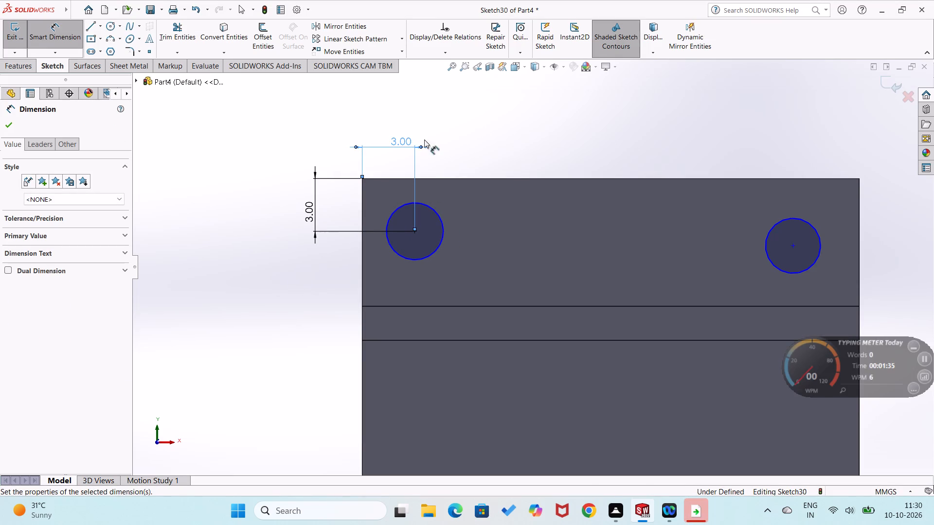
click(445, 126)
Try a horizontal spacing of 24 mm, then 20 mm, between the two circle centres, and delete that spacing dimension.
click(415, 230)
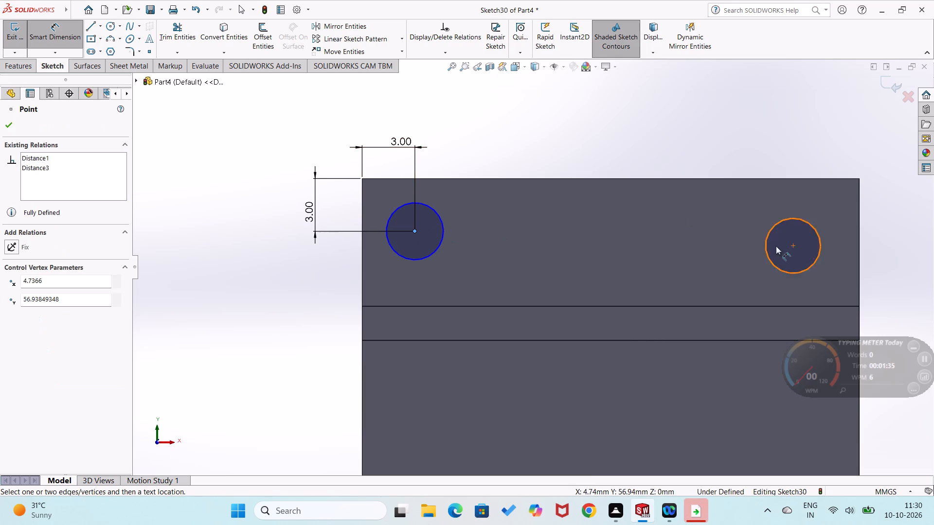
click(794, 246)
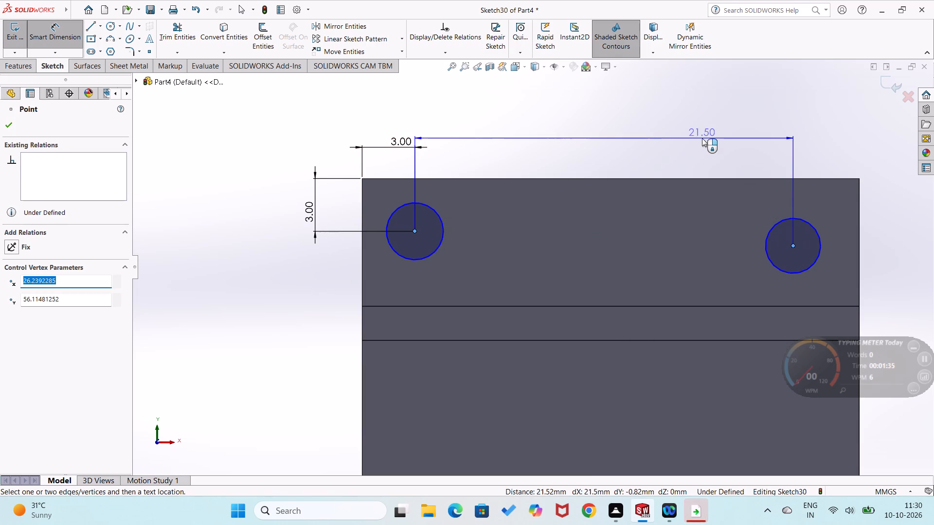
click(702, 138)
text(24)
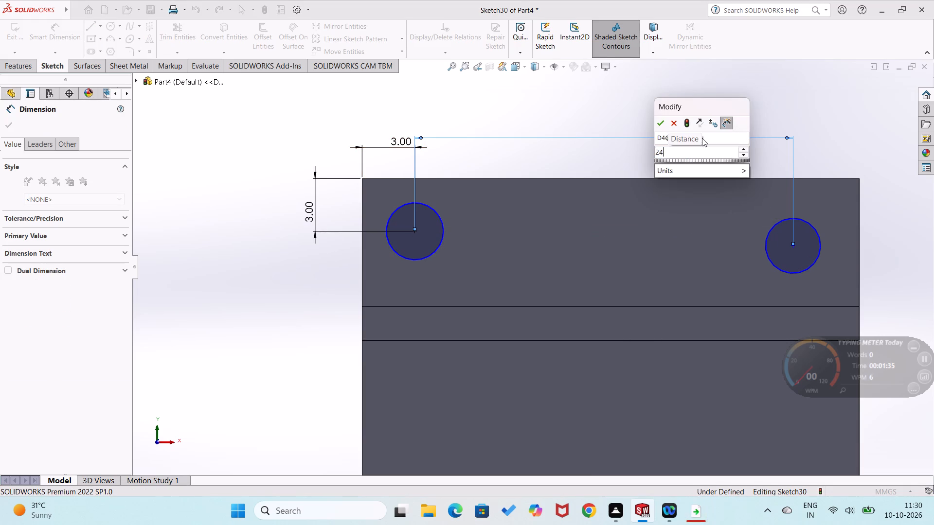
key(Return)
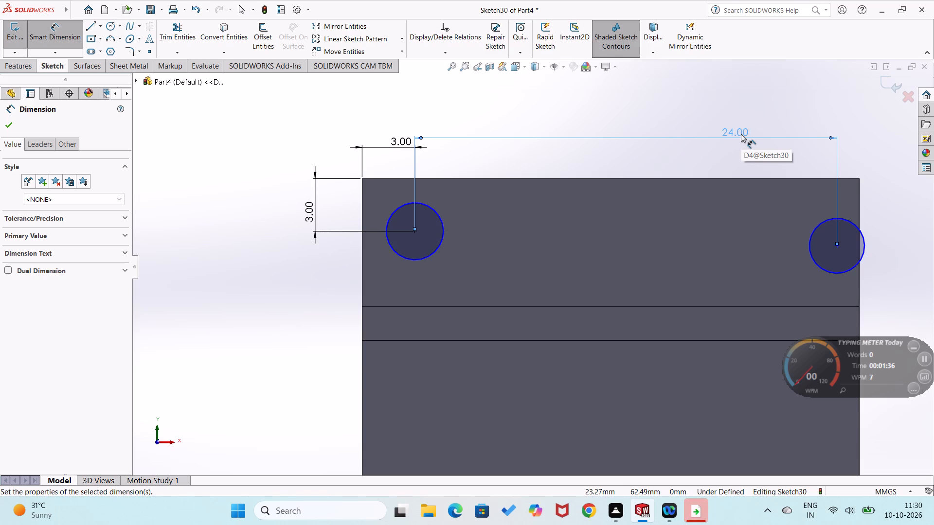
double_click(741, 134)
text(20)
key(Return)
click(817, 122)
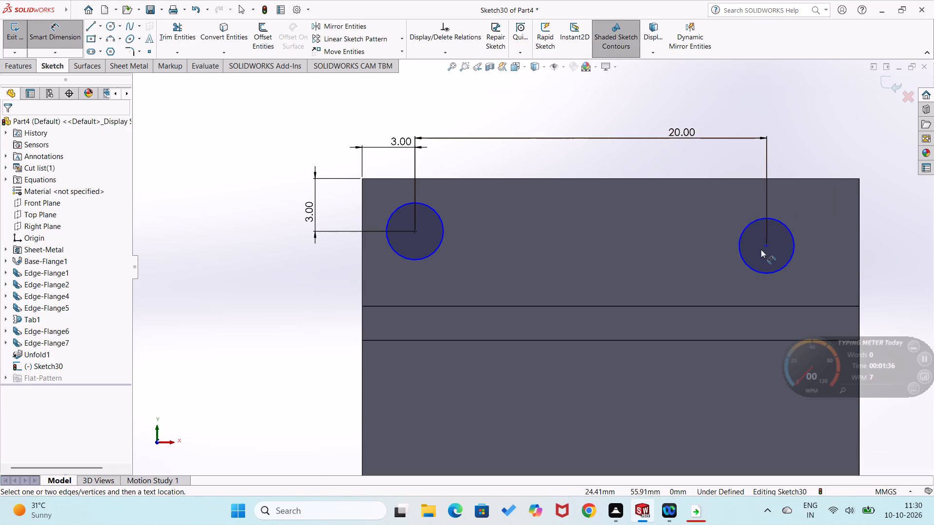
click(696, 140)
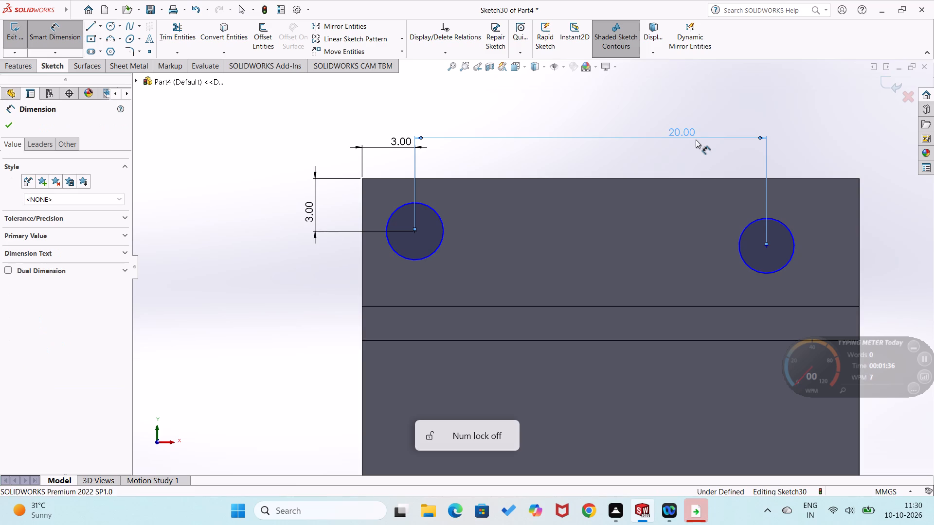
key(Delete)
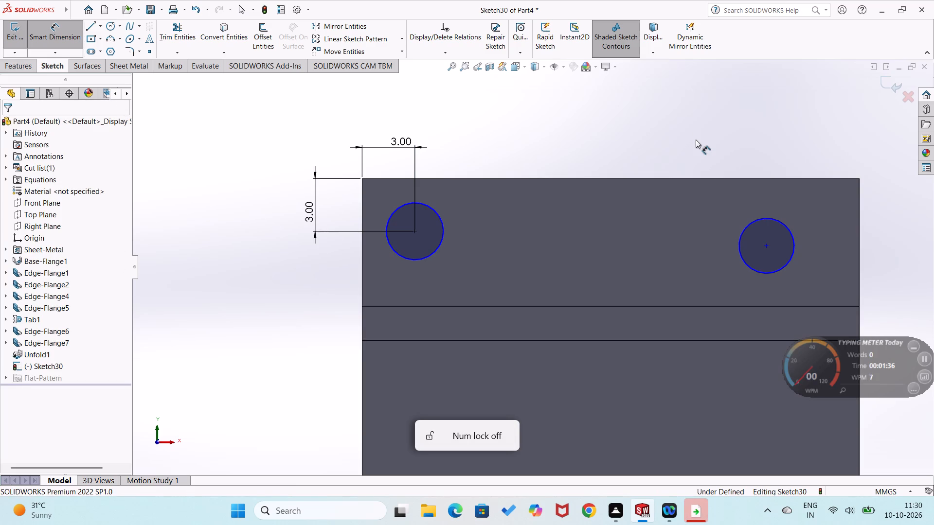
Set the right circle's centre 3 mm horizontally from the upper end flange's top-right corner.
click(767, 245)
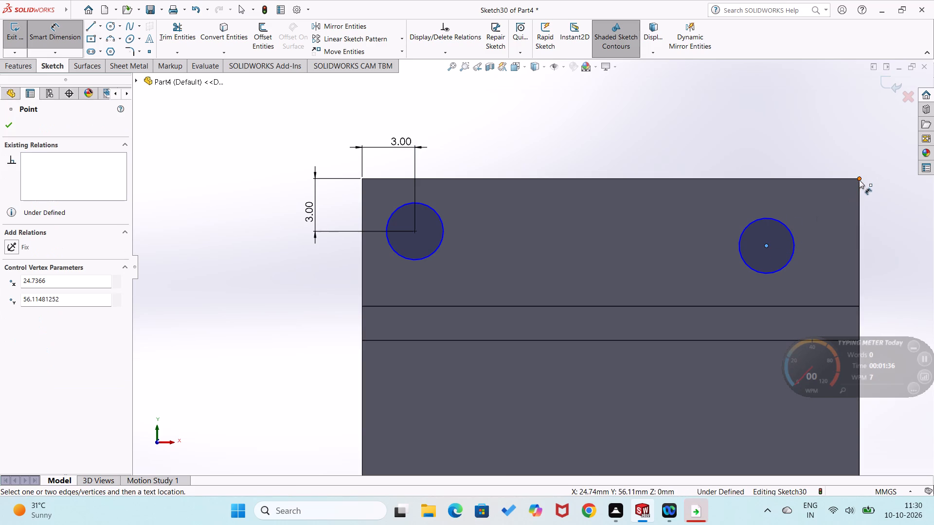
click(859, 179)
click(845, 155)
key(3)
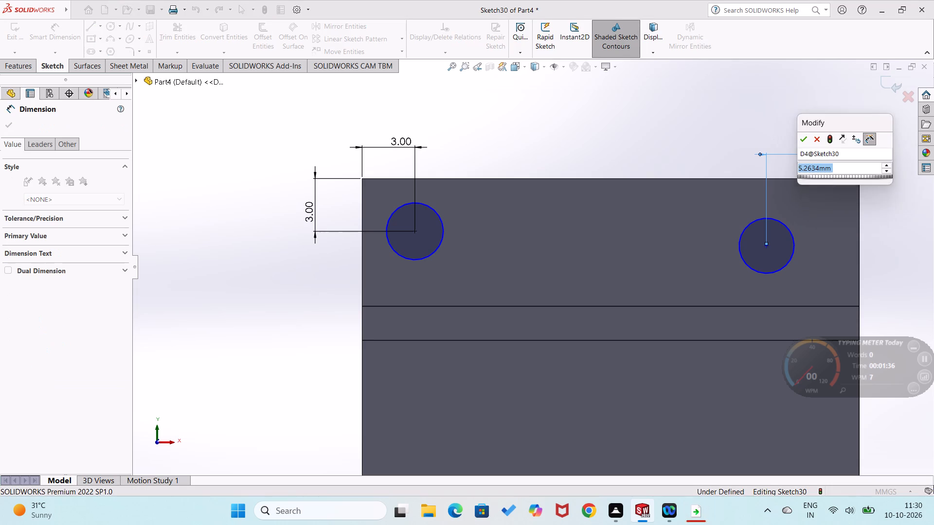
key(Return)
click(741, 157)
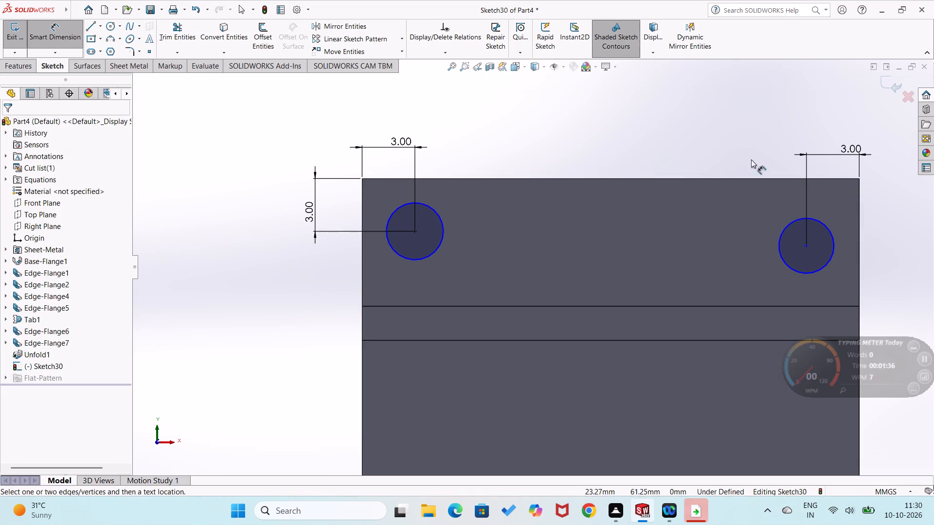
Set the right circle's centre 3 mm vertically below the upper end flange's top-right corner.
click(806, 248)
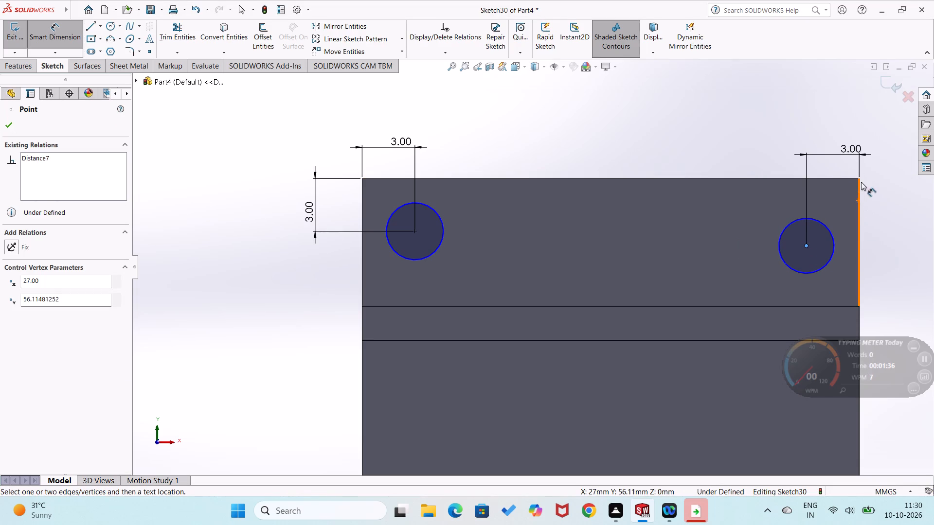
click(859, 177)
click(883, 211)
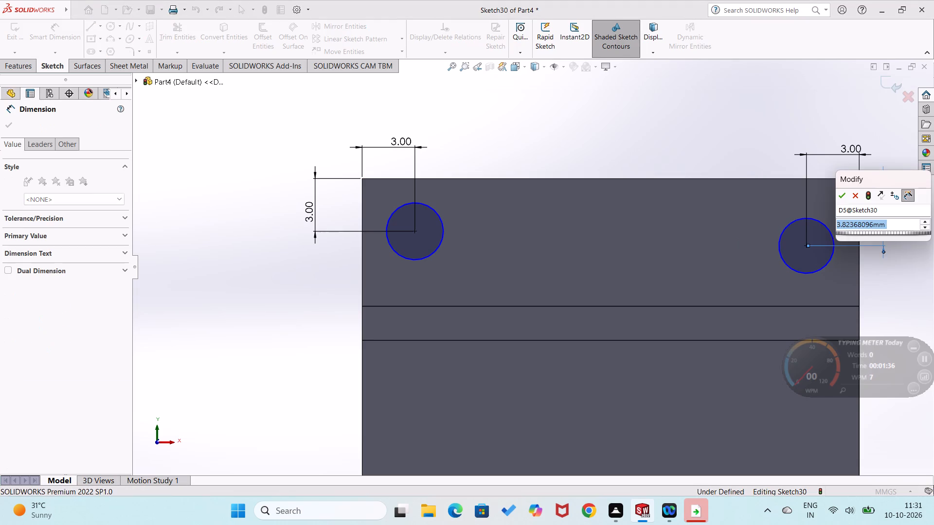
key(3)
key(Return)
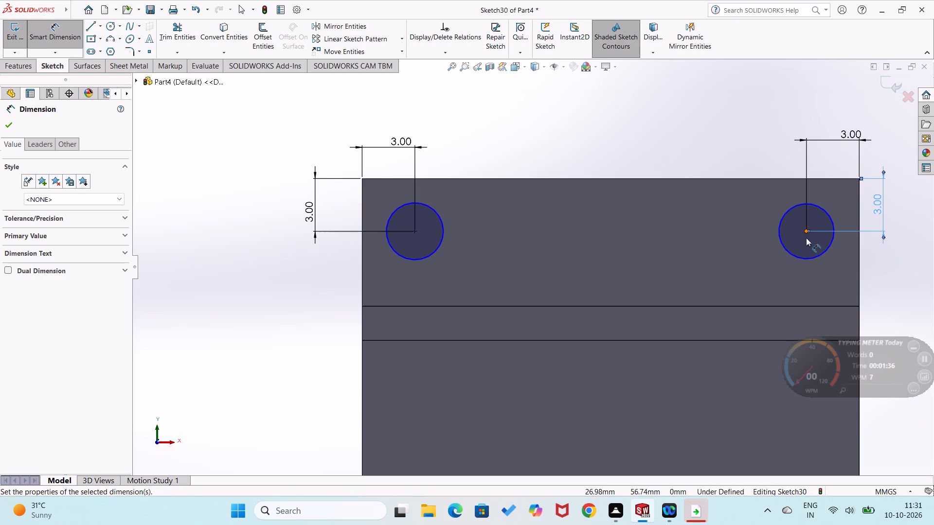
Dimension the right circle's diameter at 4 mm, then change it to 3 mm.
click(817, 259)
click(817, 278)
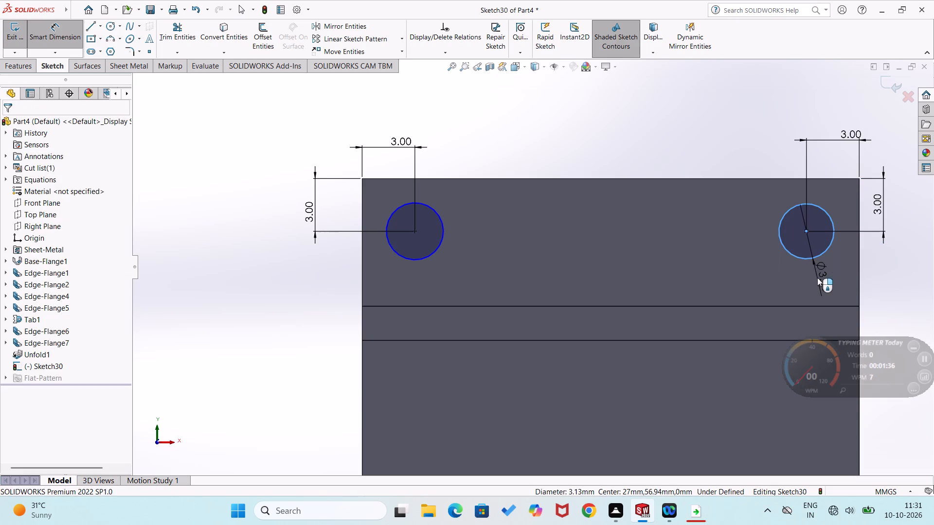
key(4)
key(Return)
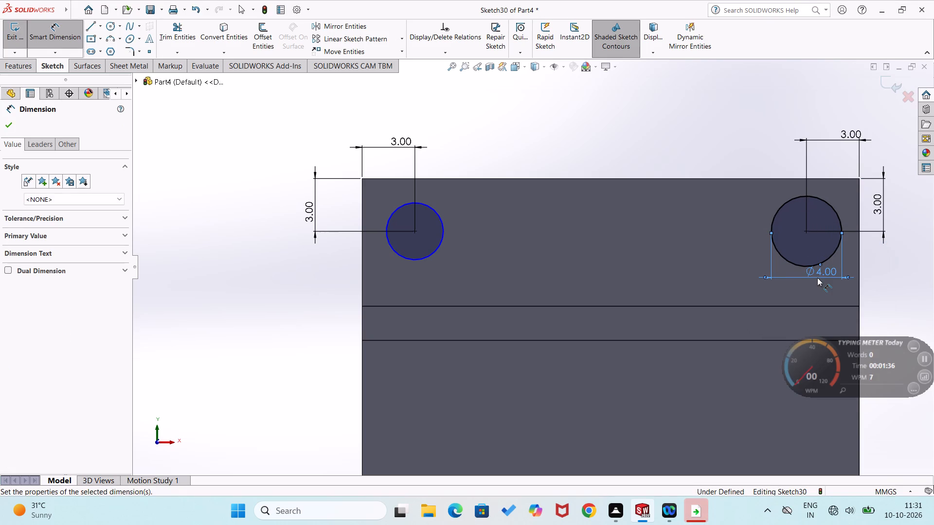
double_click(833, 269)
key(3)
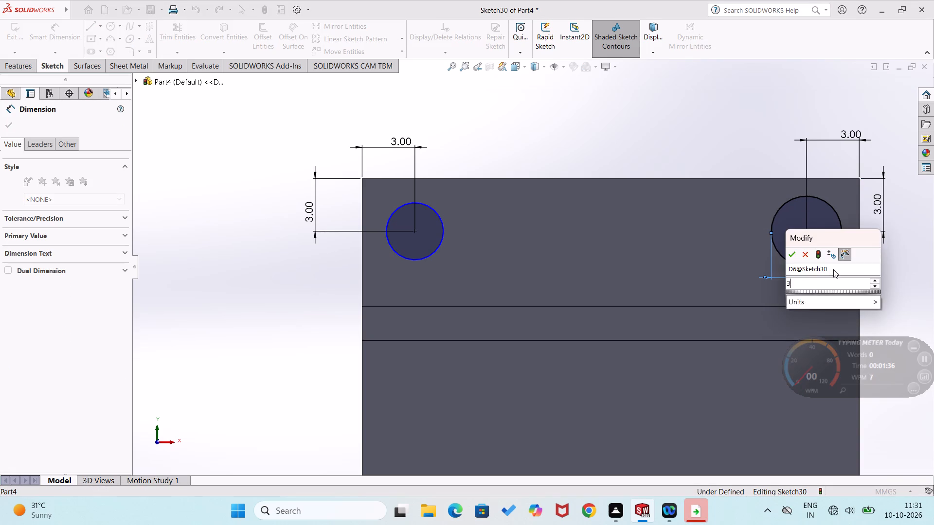
key(Return)
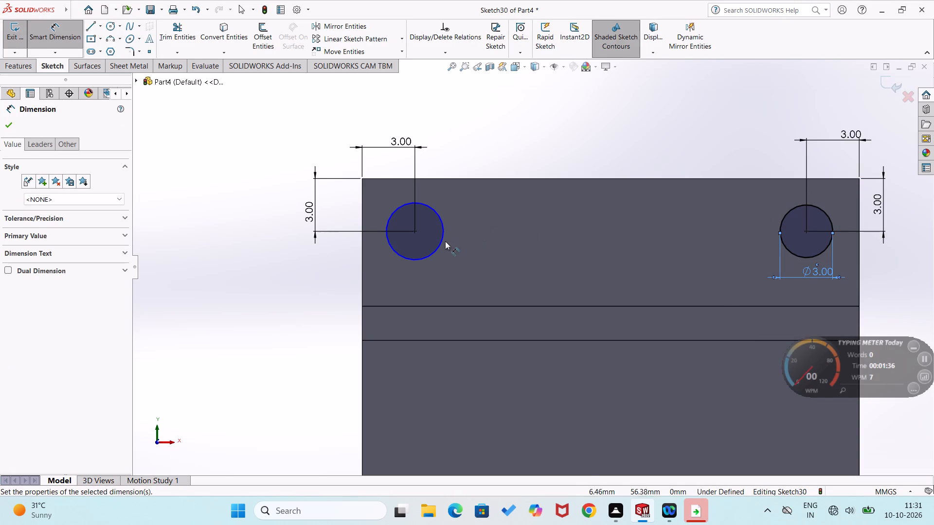
Set the diameter of the left circle on the upper end flange to 3 mm.
click(444, 241)
click(453, 249)
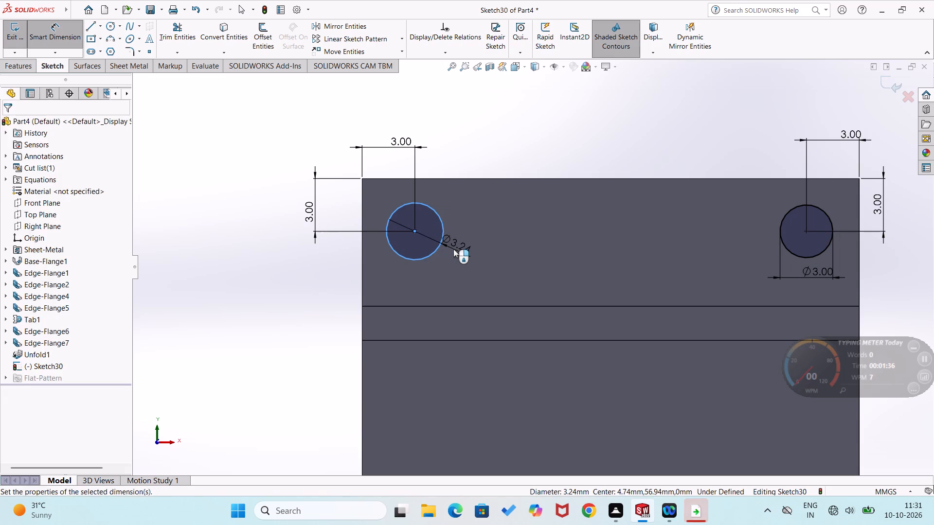
key(3)
key(Return)
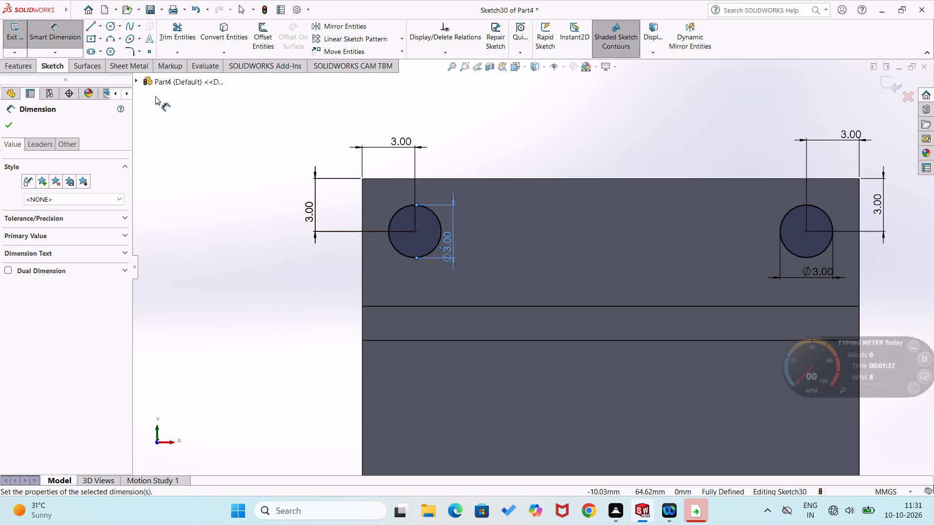
Sketch two circles of about 4 mm and 2.3 mm diameter, one above the other, on the right arm's end flange.
scroll(329, 197, up, 3)
scroll(440, 287, up, 3)
scroll(427, 327, up, 3)
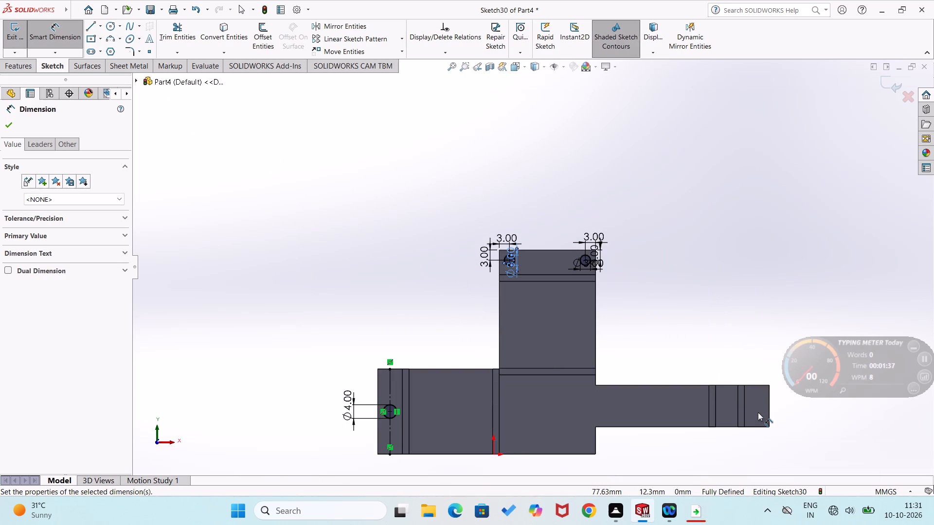
scroll(758, 412, down, 2)
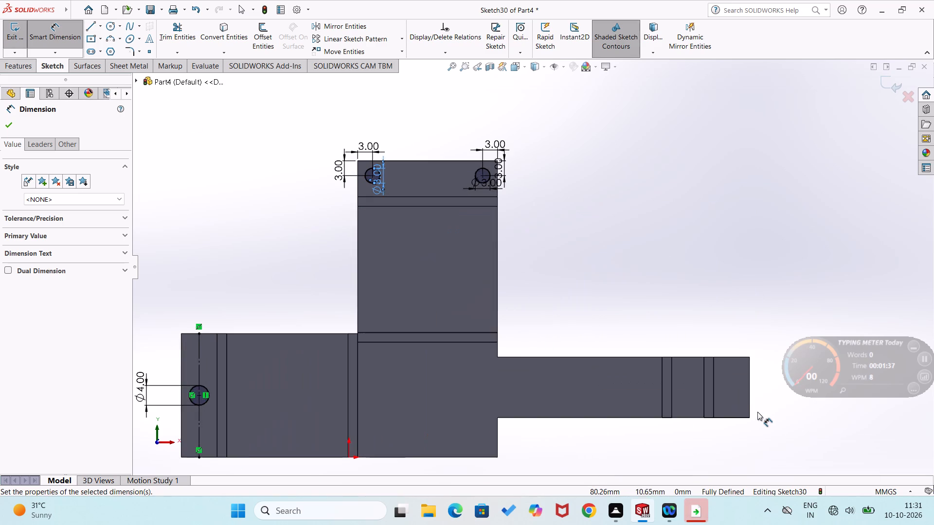
scroll(757, 412, down, 3)
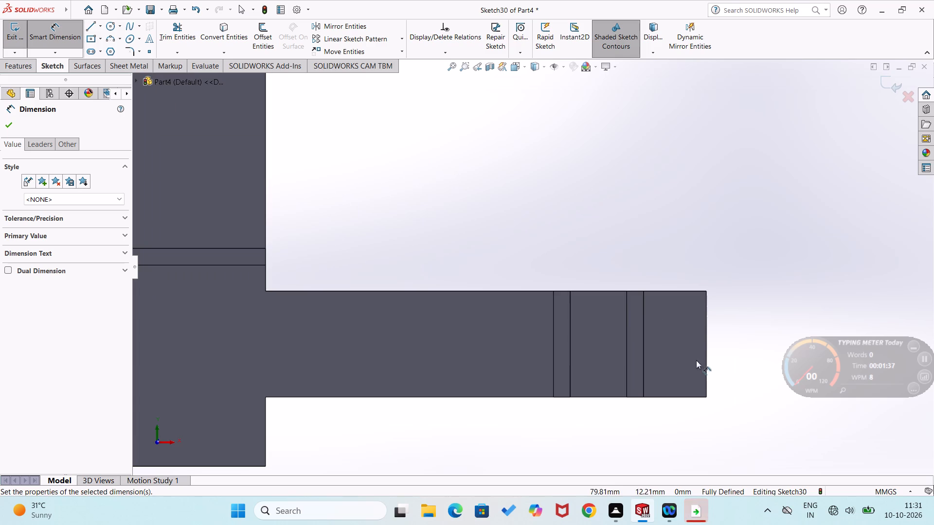
right_click(670, 356)
scroll(723, 290, up, 2)
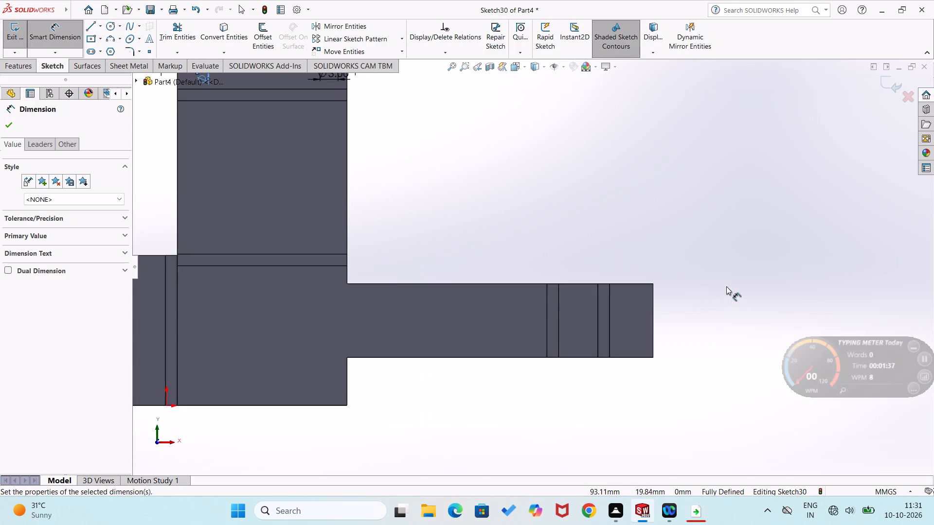
scroll(724, 284, down, 4)
right_drag(689, 291, 640, 370)
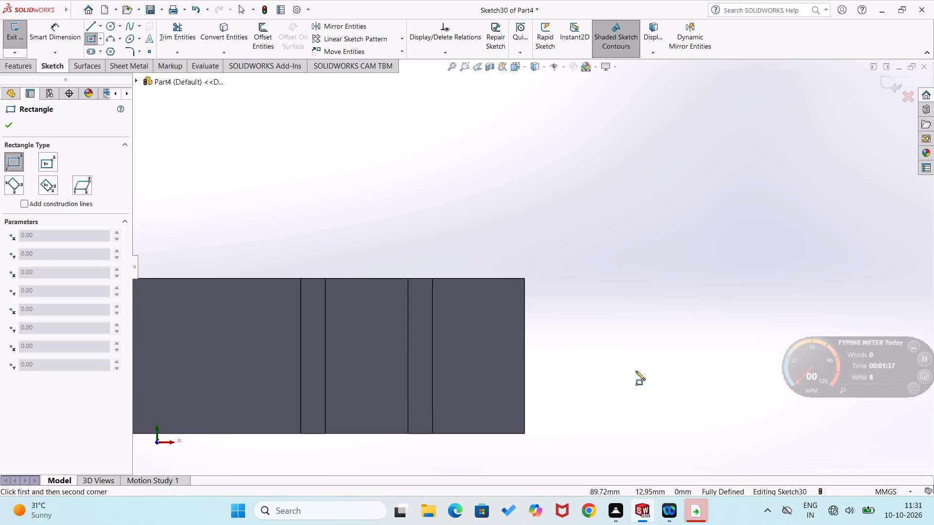
right_drag(604, 356, 632, 345)
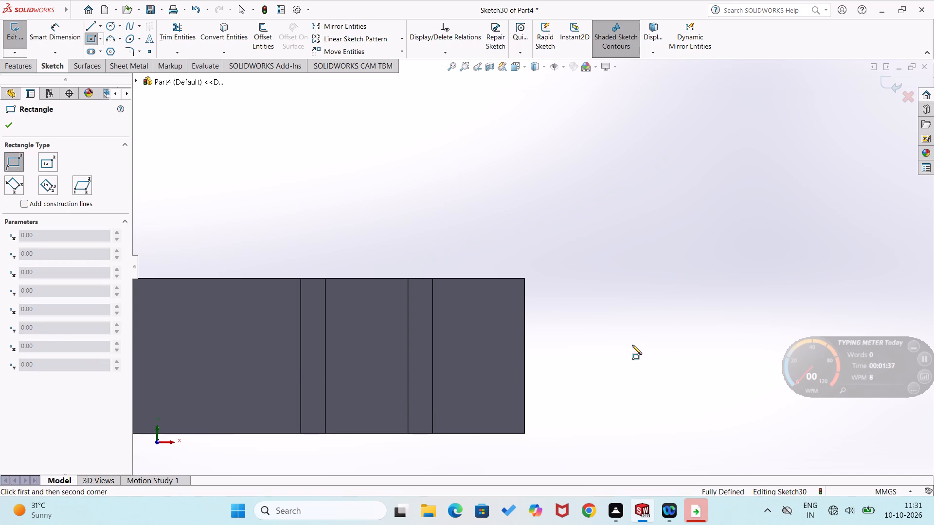
right_drag(632, 345, 652, 338)
click(484, 308)
click(484, 333)
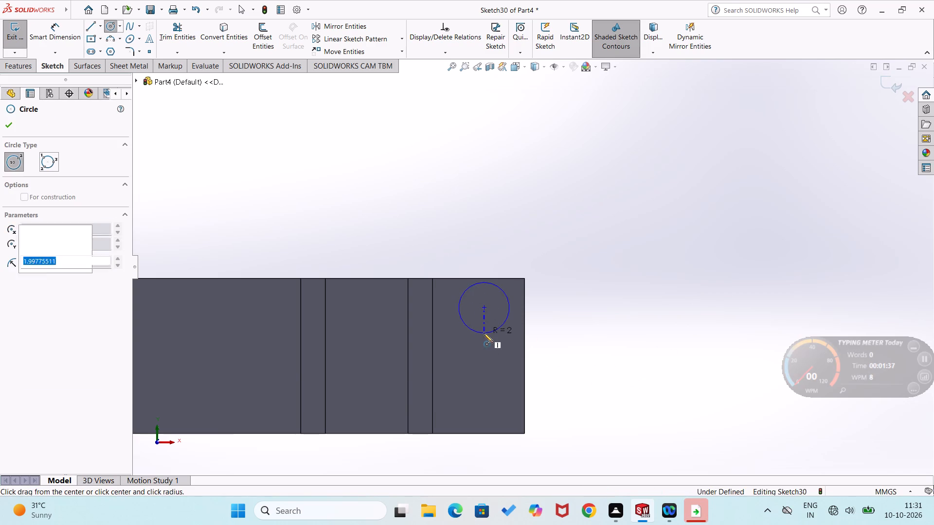
click(478, 397)
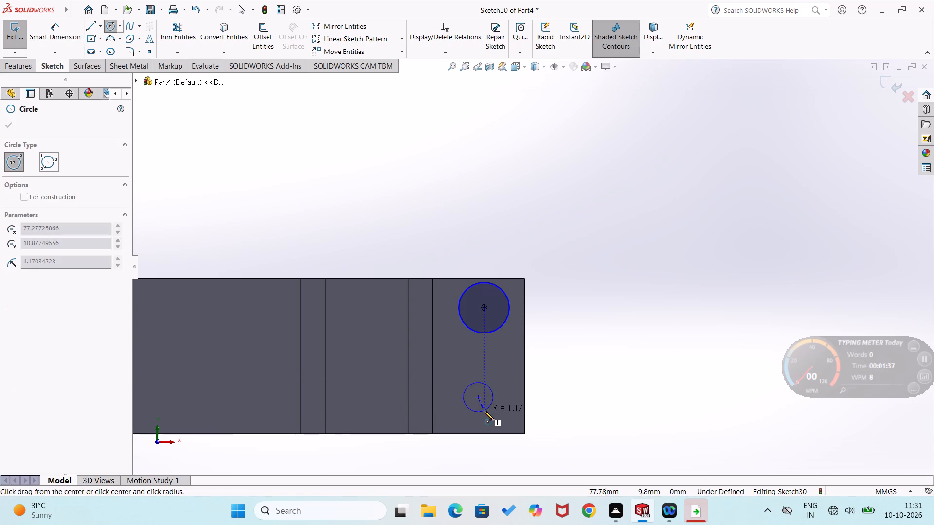
click(485, 411)
Set the lower circle's centre 3 mm vertically above the right arm's bottom-right corner.
right_drag(578, 430, 583, 347)
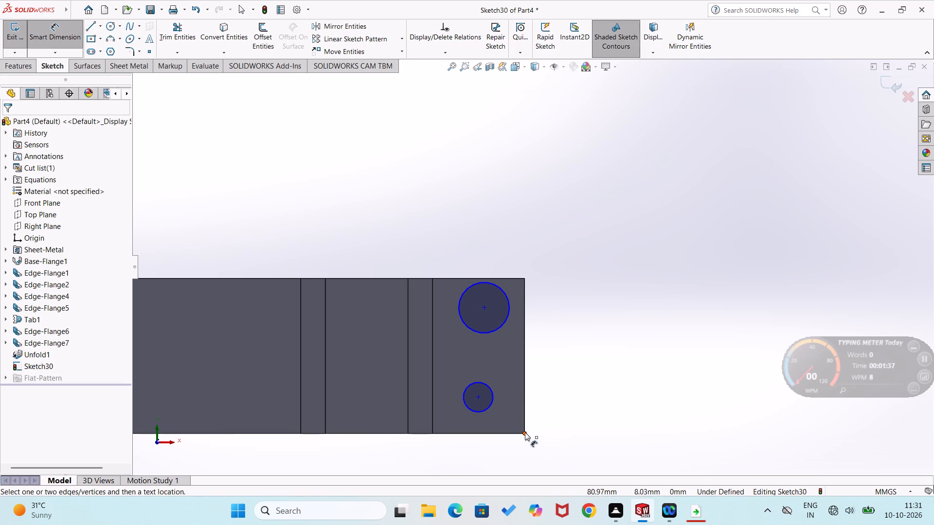
click(525, 432)
click(480, 397)
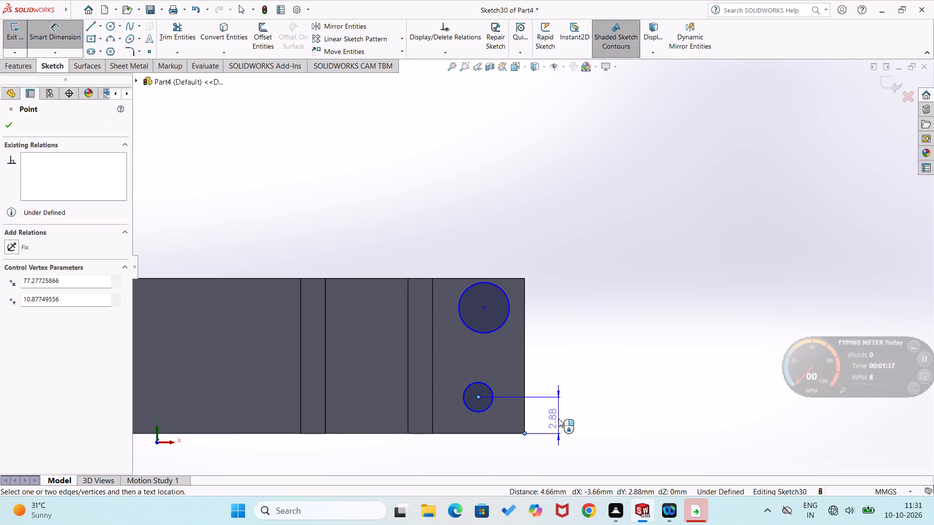
click(558, 419)
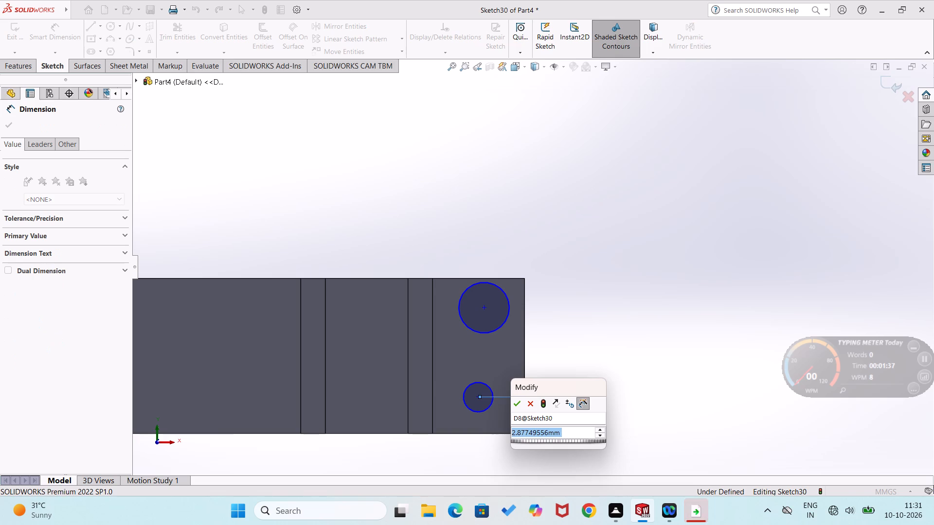
key(3)
key(Return)
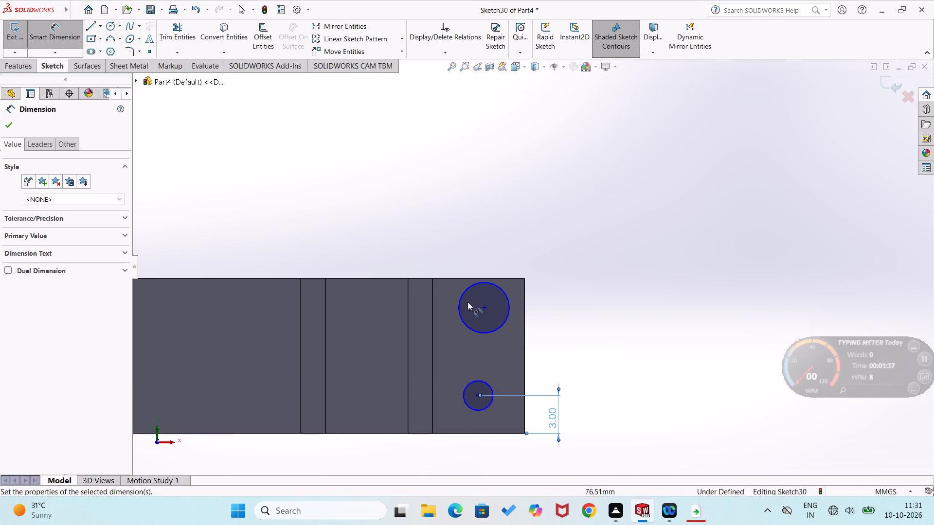
Set the upper circle's centre 3 mm vertically below the right arm's top-right corner.
click(485, 309)
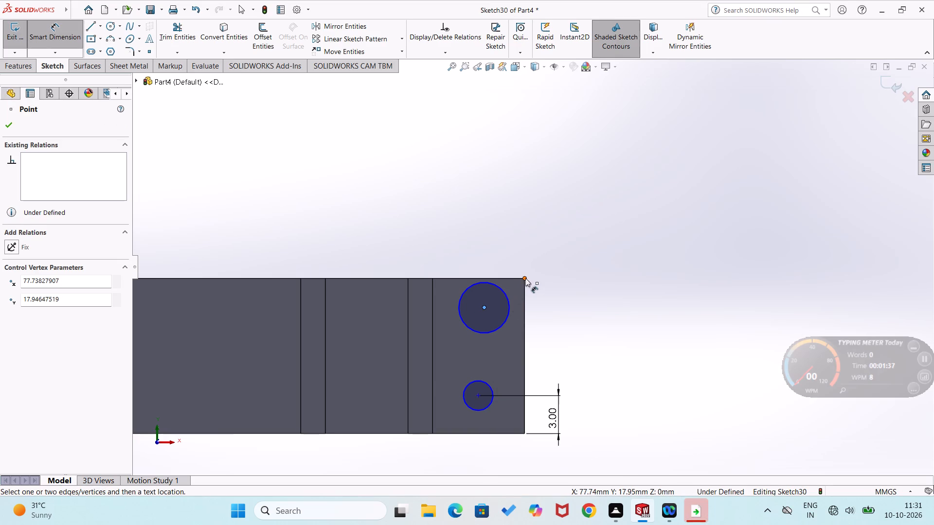
click(525, 279)
click(576, 282)
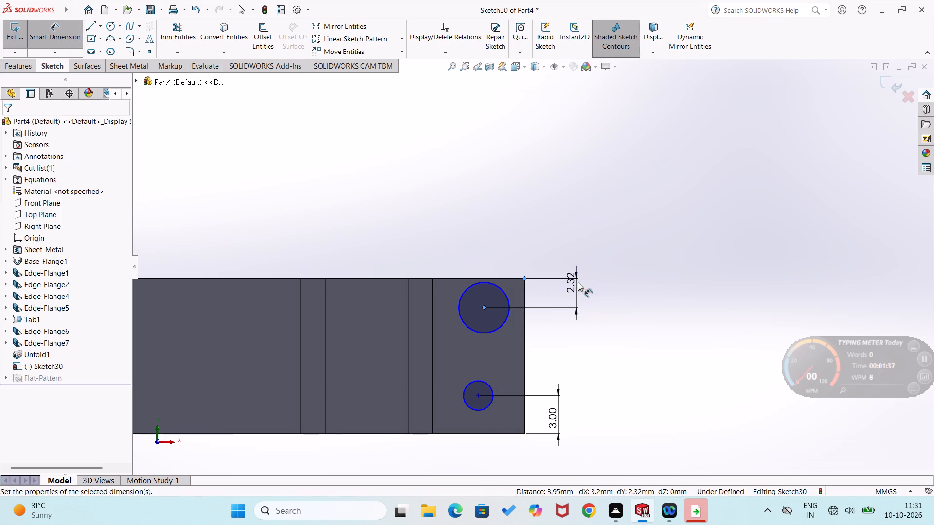
key(3)
key(Return)
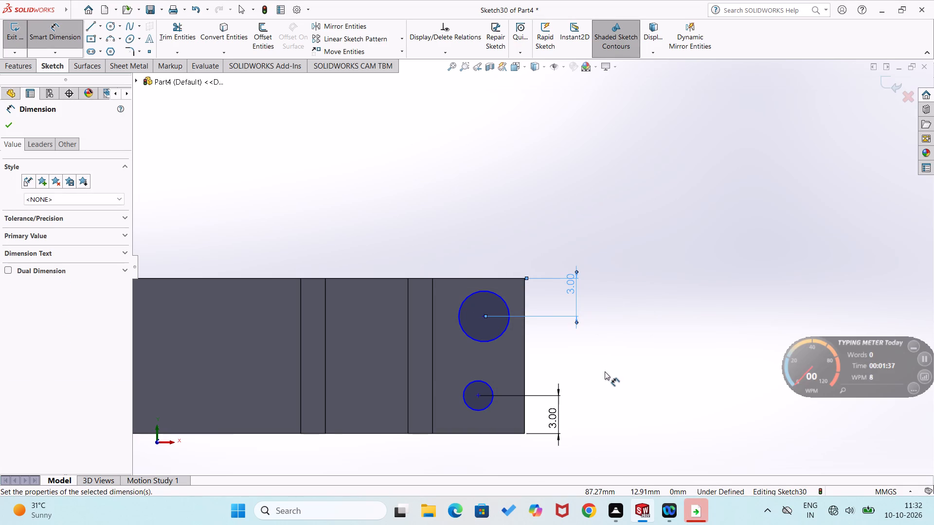
click(605, 371)
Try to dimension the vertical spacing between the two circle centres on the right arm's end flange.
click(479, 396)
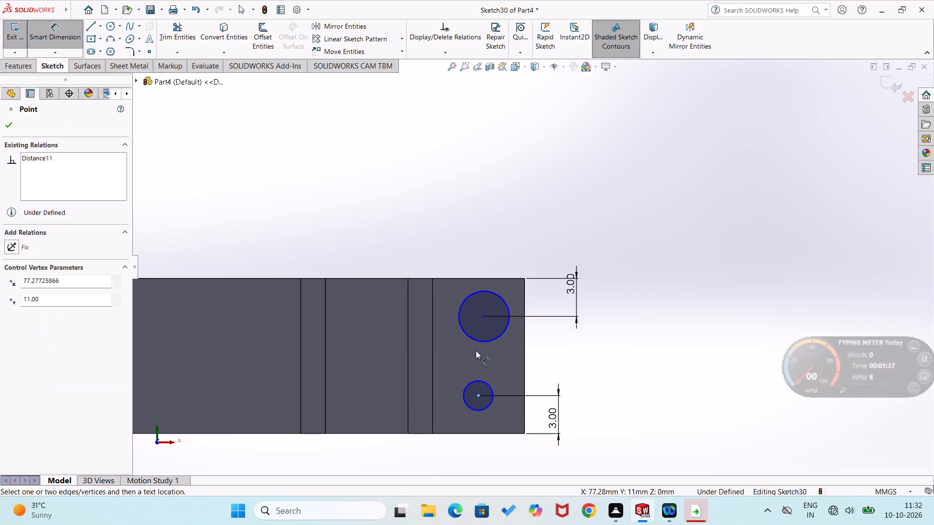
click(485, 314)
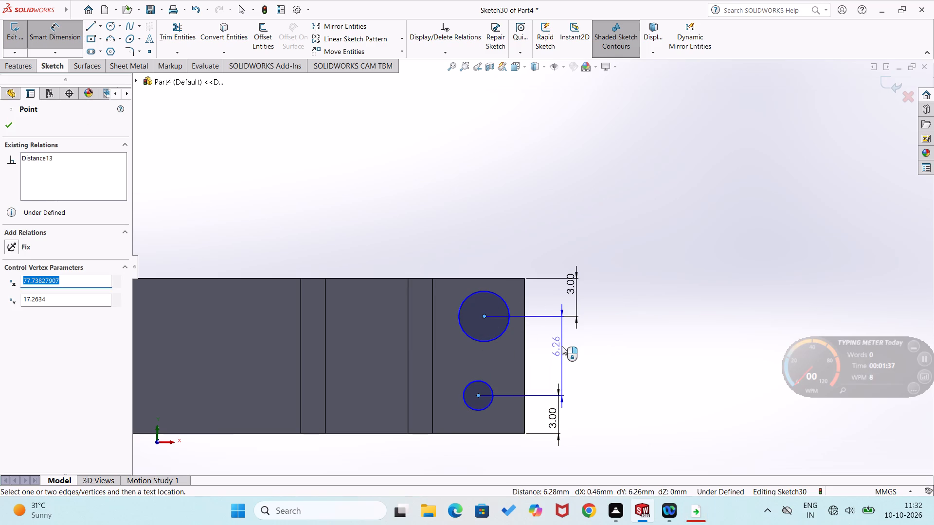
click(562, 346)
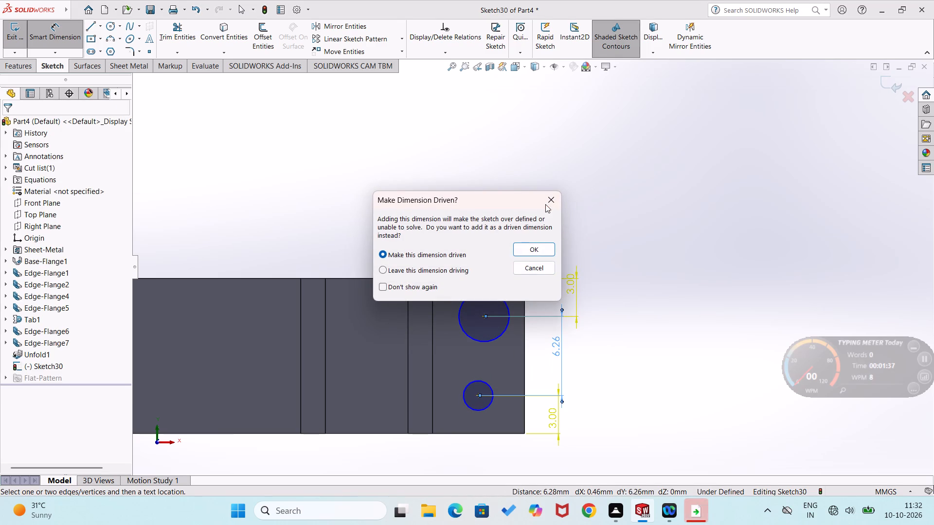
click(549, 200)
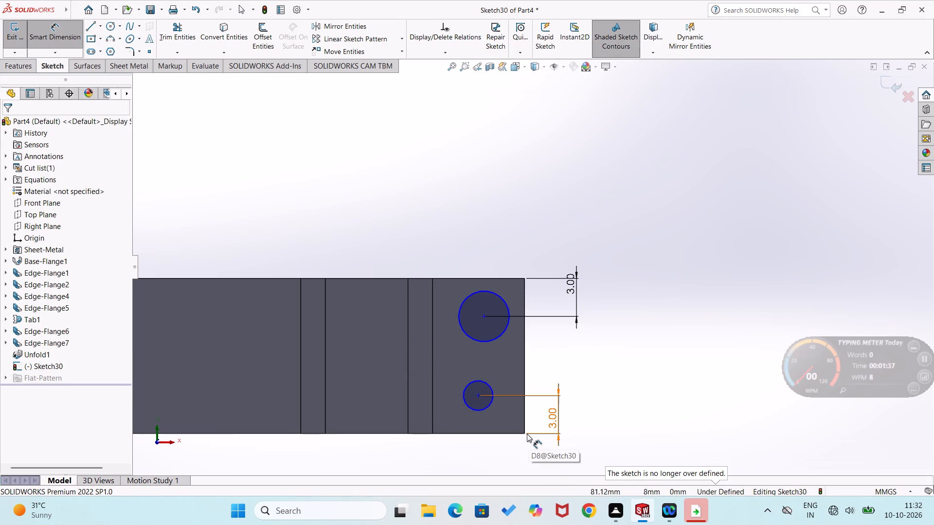
Set the lower circle's centre 3 mm horizontally from the right arm's bottom-right corner.
click(525, 432)
click(476, 394)
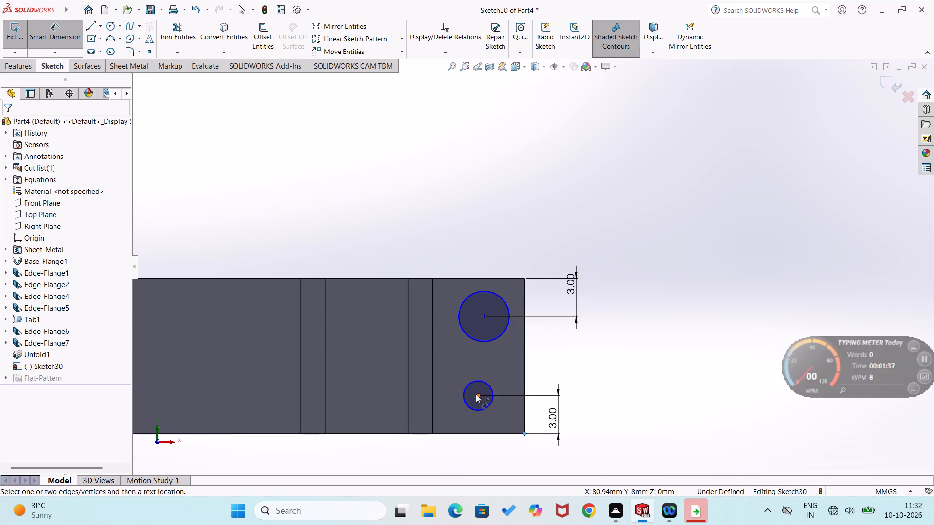
click(511, 455)
key(3)
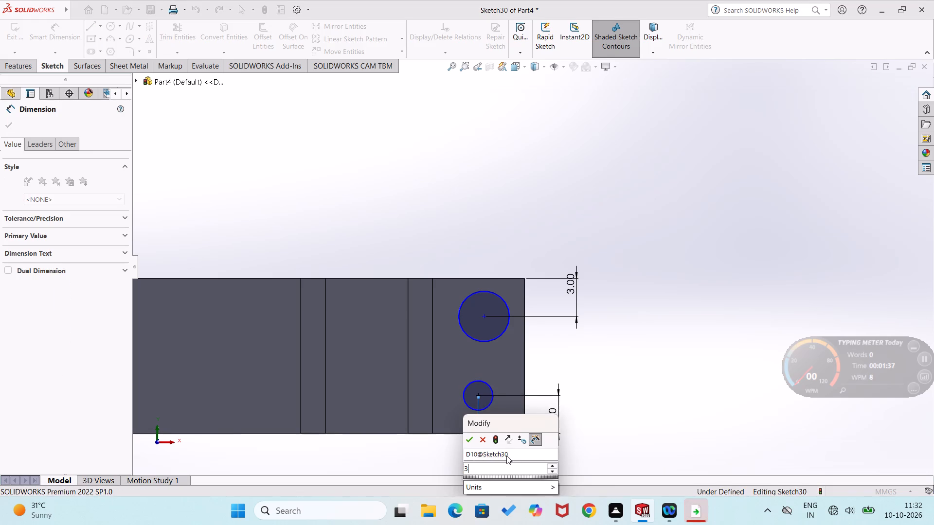
key(Return)
click(584, 368)
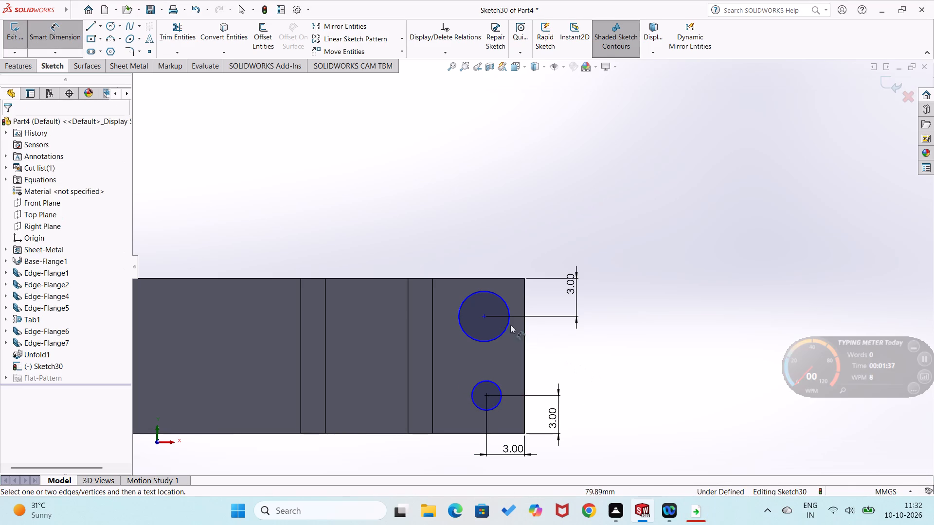
Set the upper circle's centre 3 mm horizontally from the right arm's top-right corner.
click(483, 315)
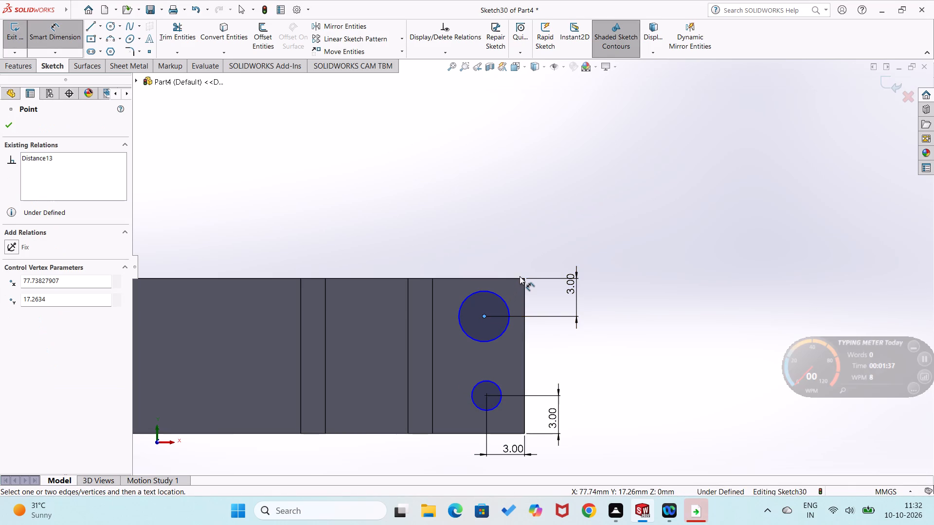
click(523, 280)
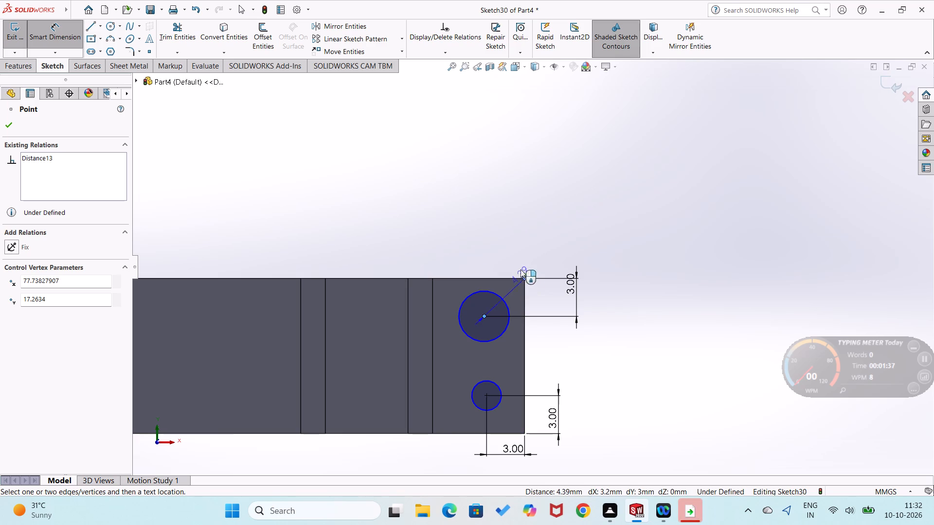
click(515, 254)
key(3)
key(Return)
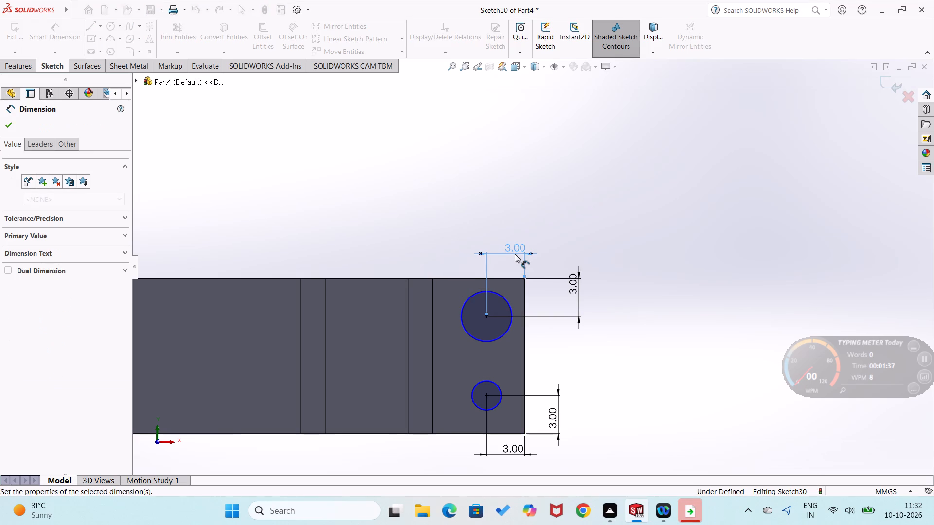
click(503, 195)
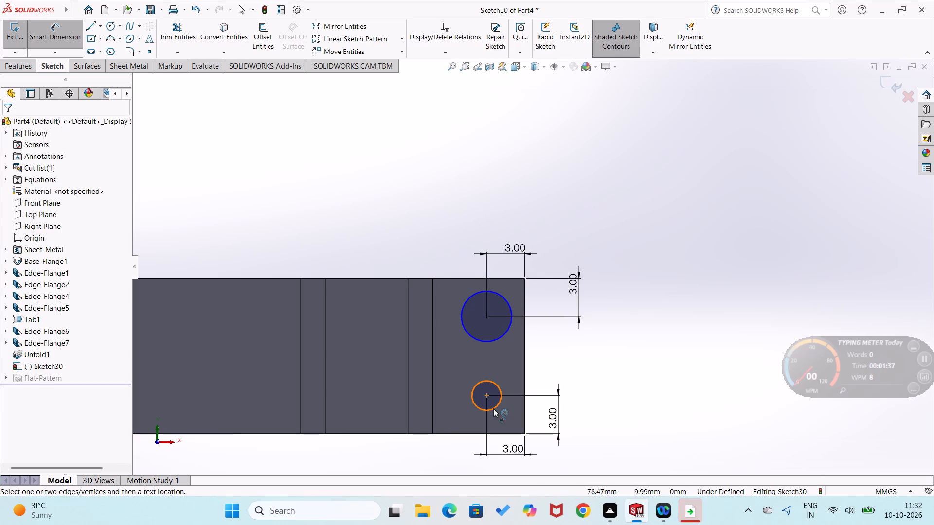
Dimension both circles on the right arm's end flange to 3 mm diameter.
click(493, 408)
click(453, 412)
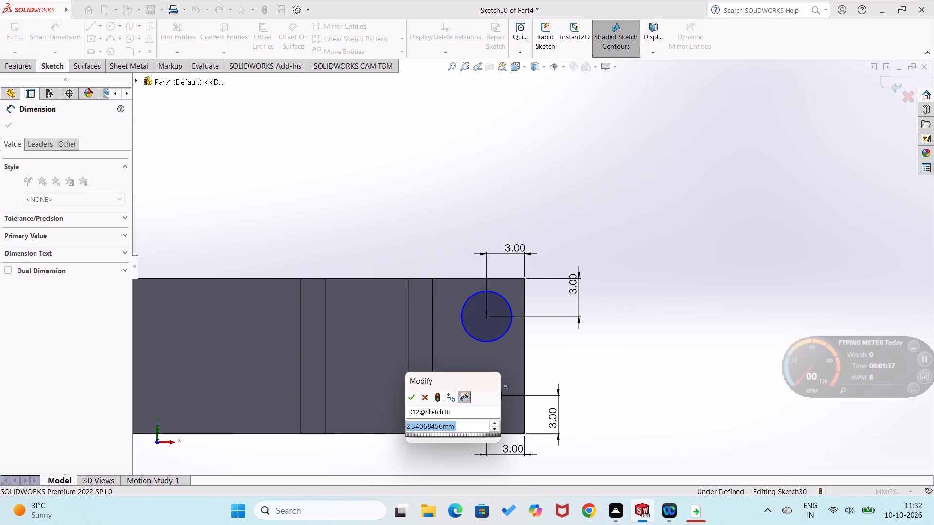
key(3)
key(Return)
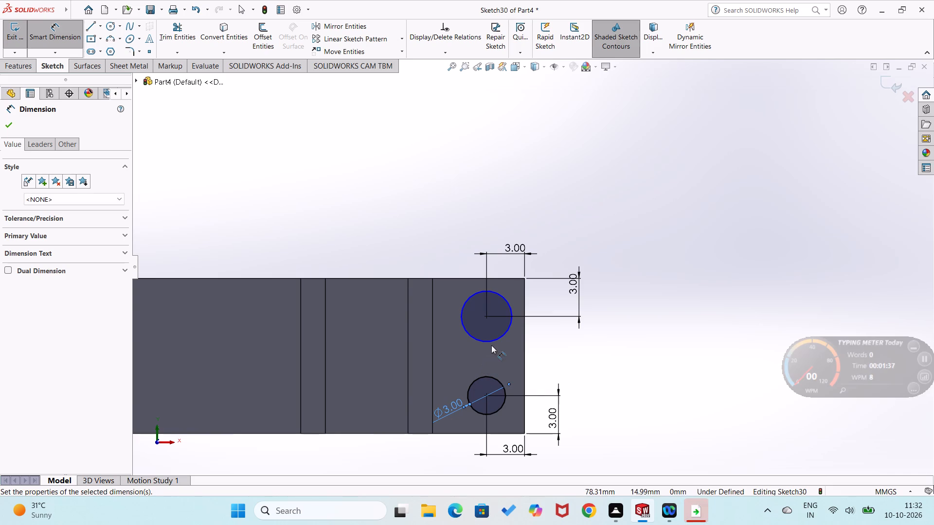
click(491, 339)
click(457, 357)
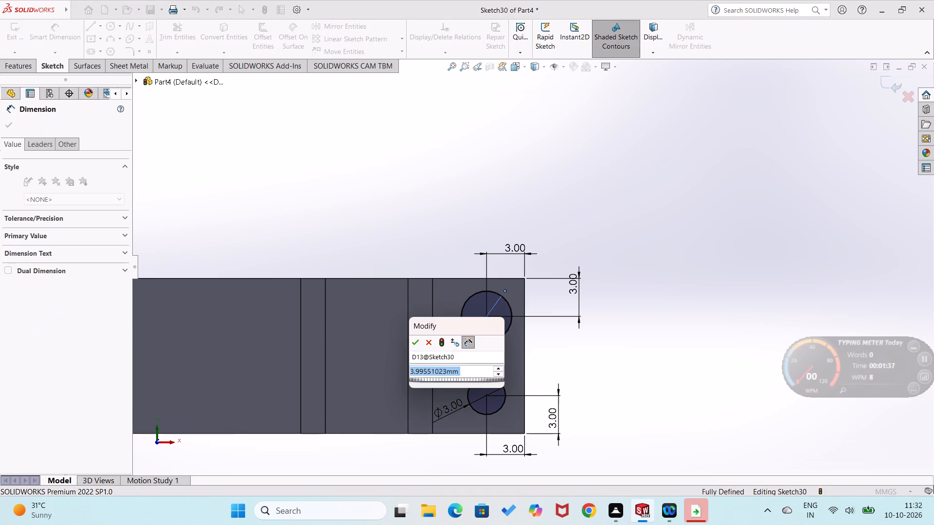
key(3)
key(Return)
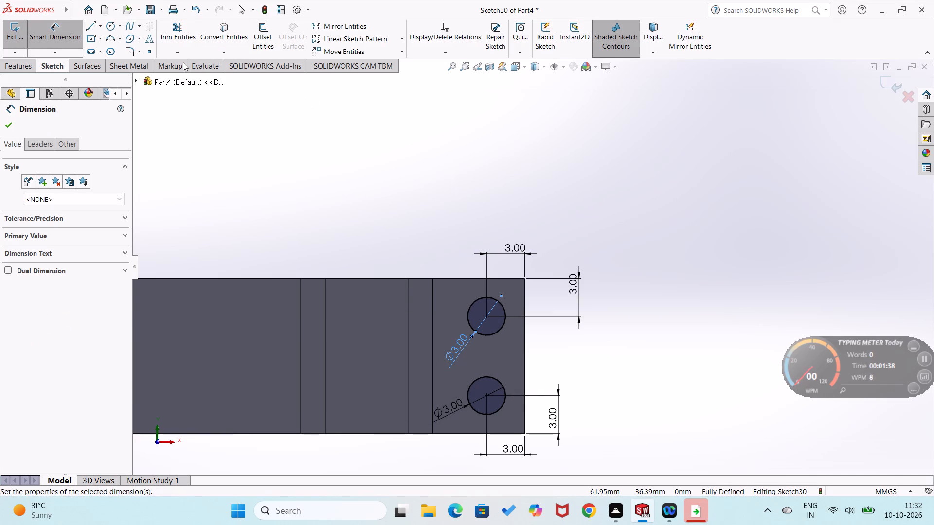
Cut the sketched circles through the unfolded sheet with a blind 10 mm Extruded Cut, keeping Normal cut on.
click(138, 63)
click(404, 24)
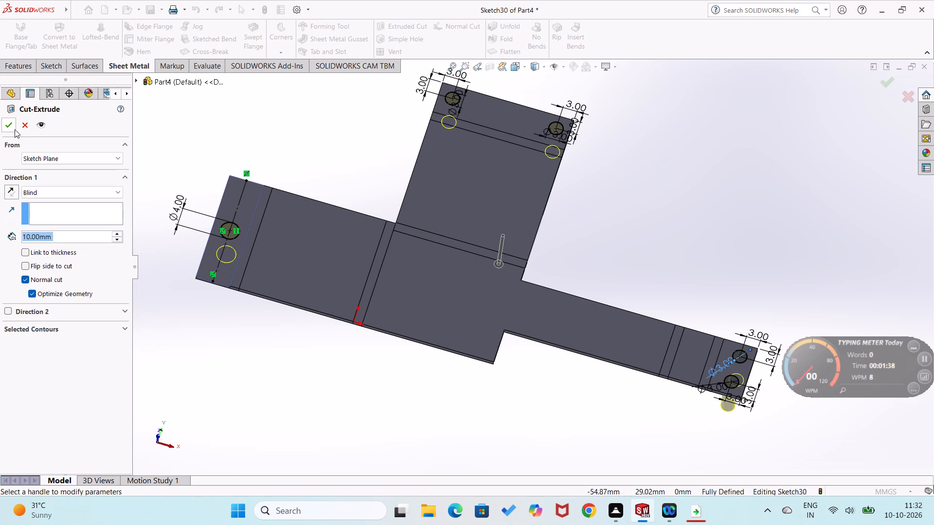
click(9, 124)
click(240, 390)
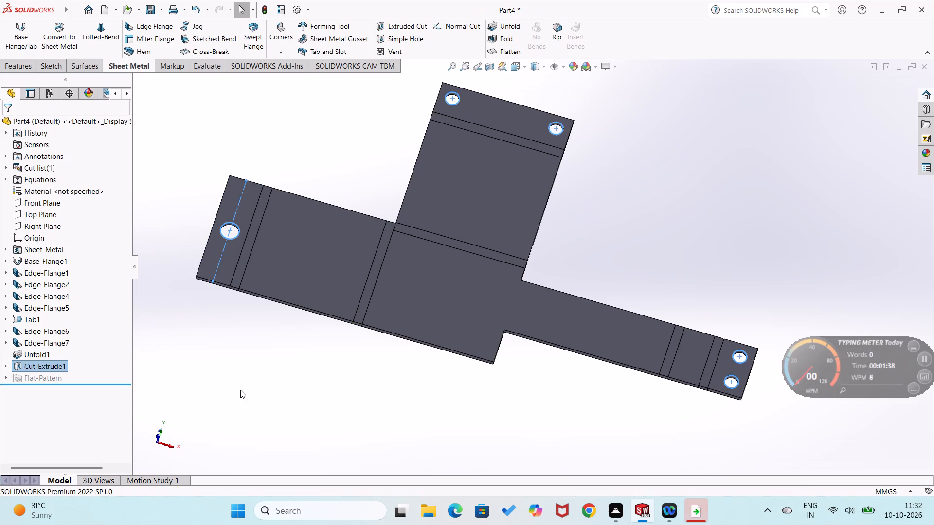
Fold all collected bends back up, keeping the central base face fixed.
click(504, 38)
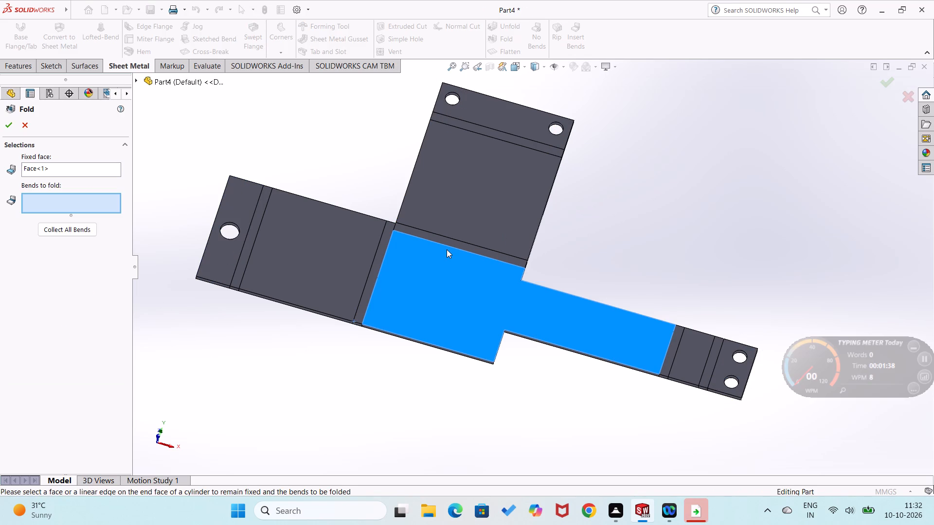
click(82, 230)
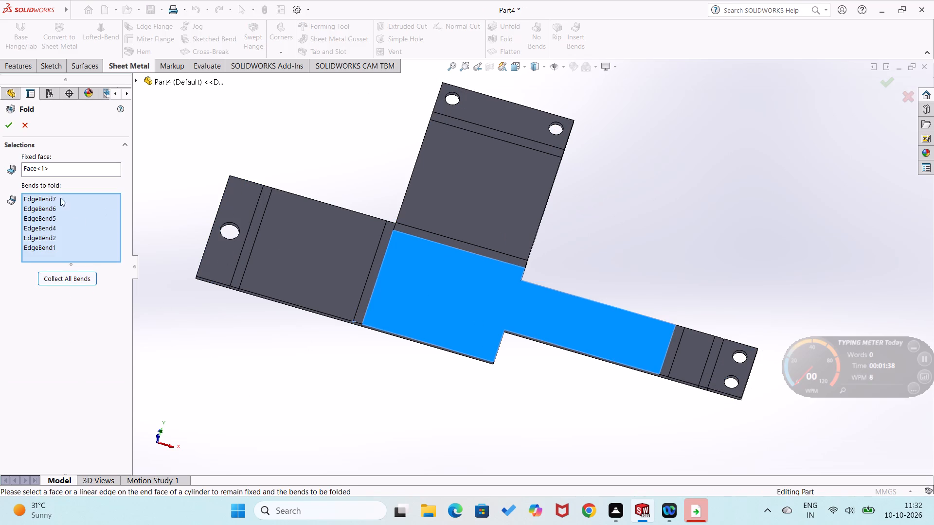
click(12, 126)
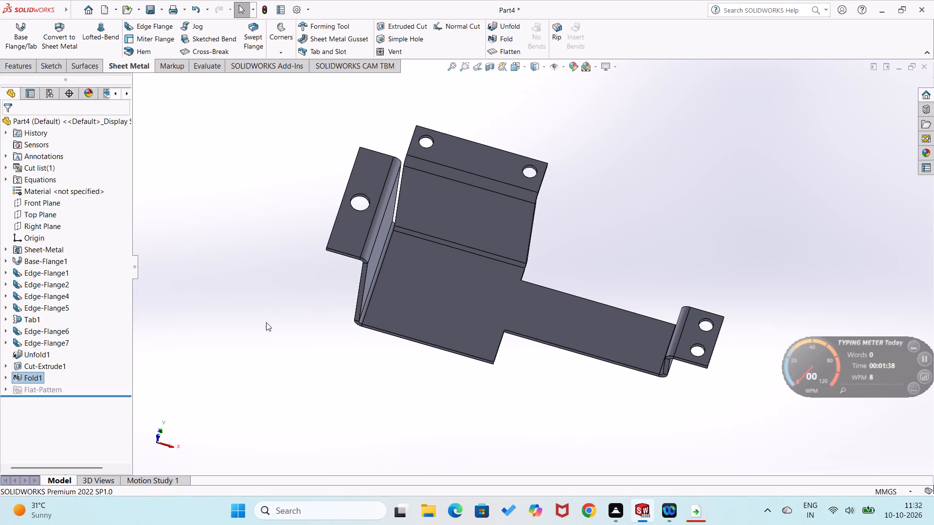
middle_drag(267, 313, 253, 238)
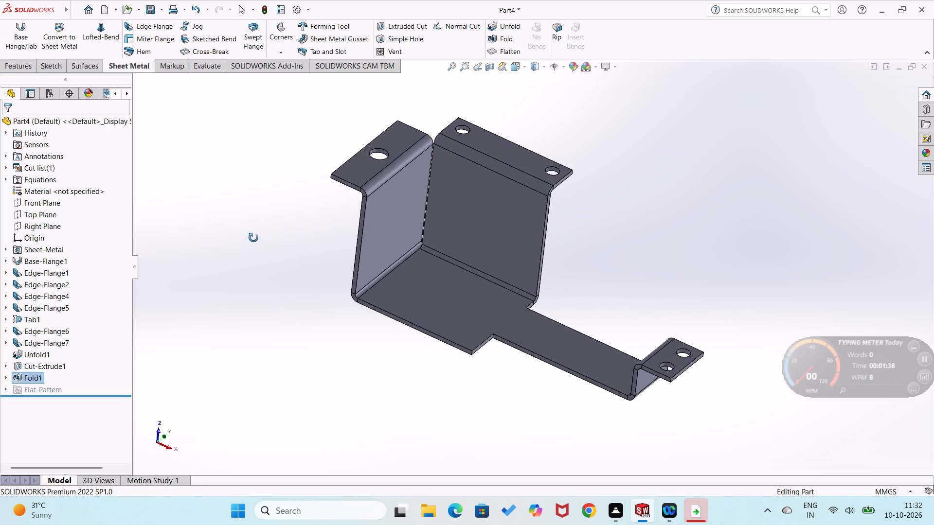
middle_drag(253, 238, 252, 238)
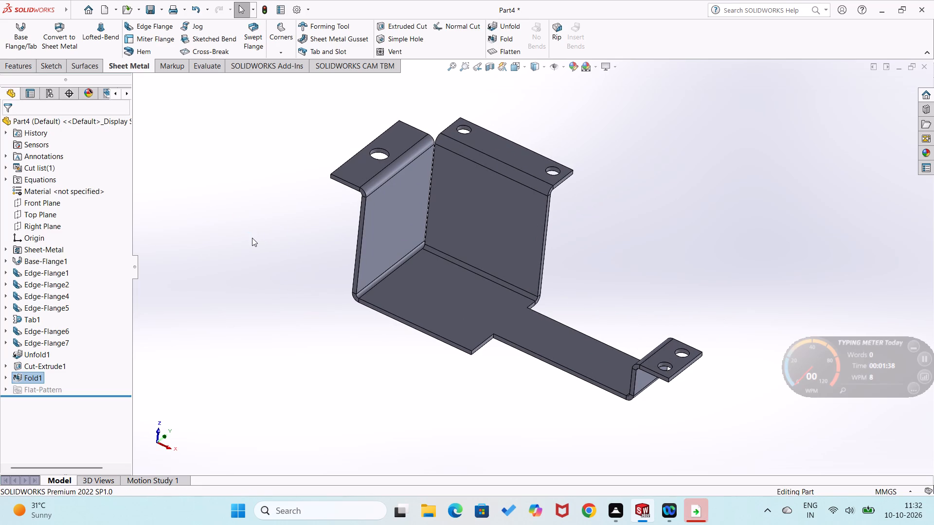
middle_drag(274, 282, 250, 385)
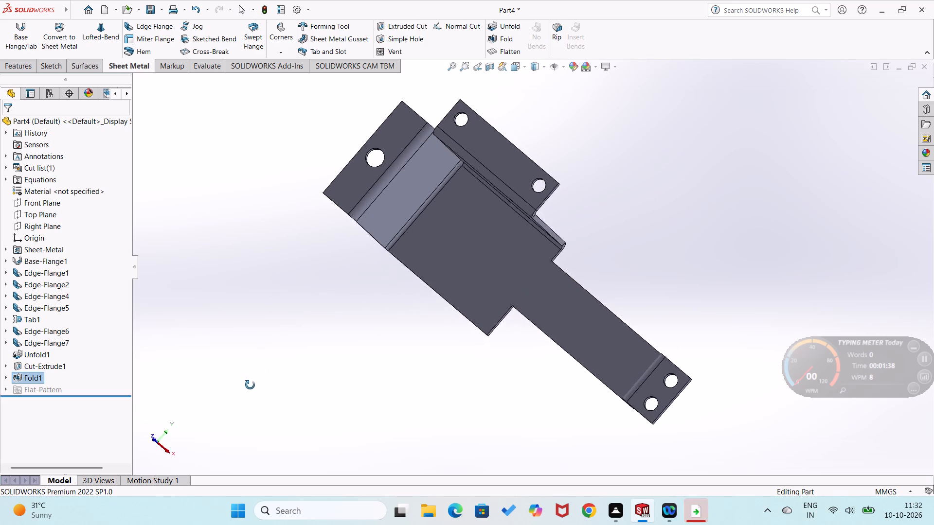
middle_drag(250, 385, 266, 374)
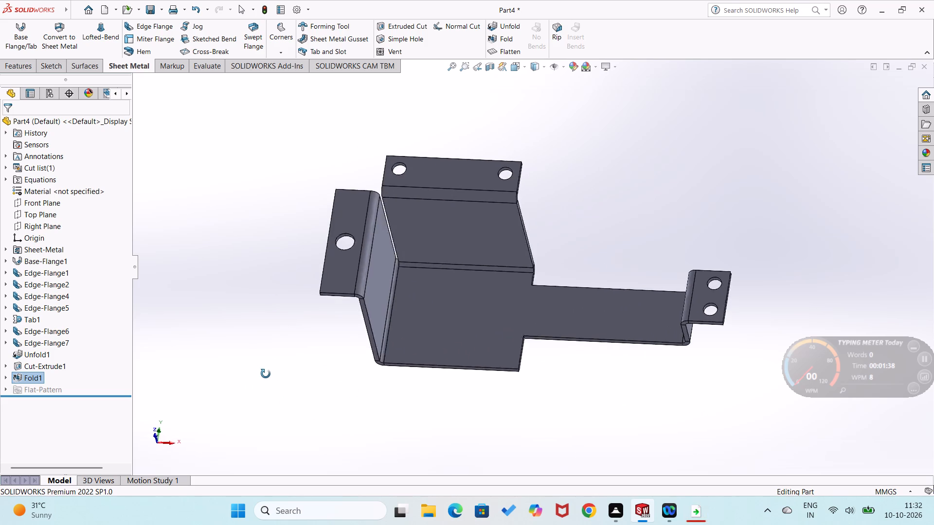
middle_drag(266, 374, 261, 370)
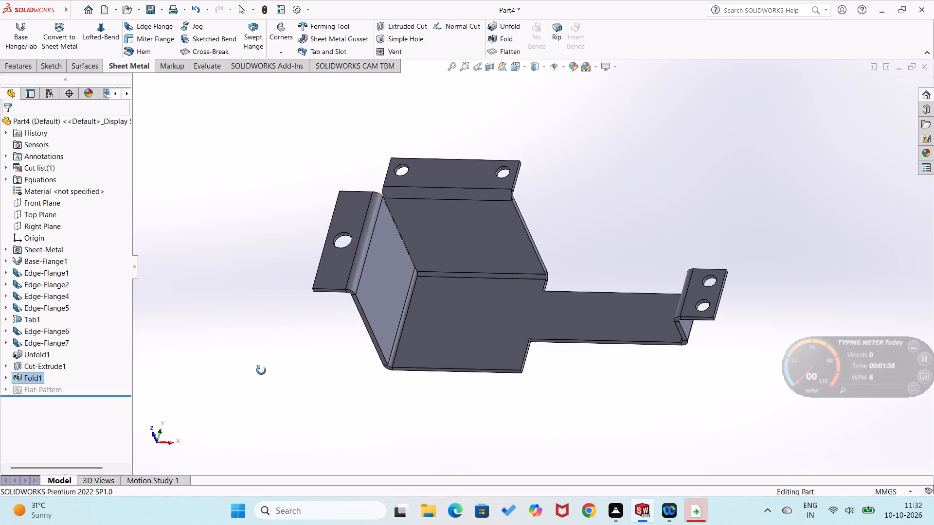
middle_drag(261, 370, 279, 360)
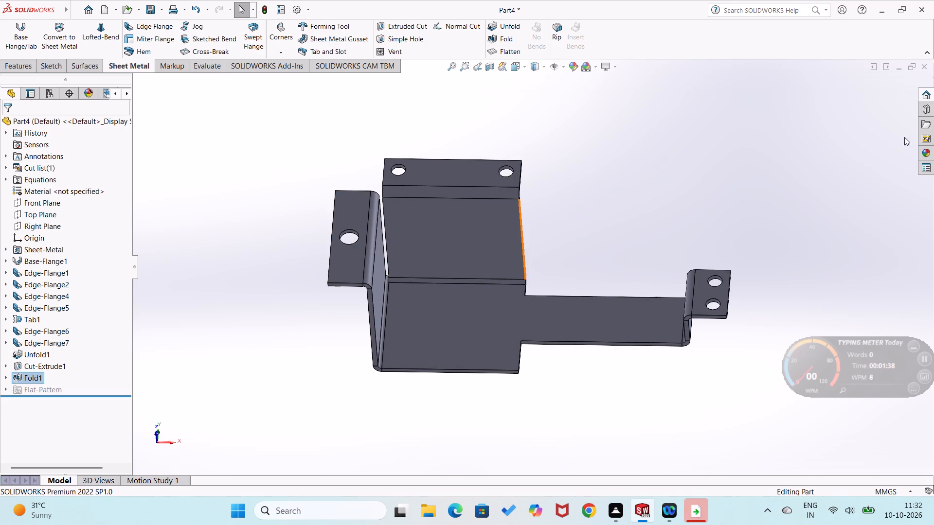
Close the finished sheet metal part without saving its changes.
click(927, 64)
click(503, 256)
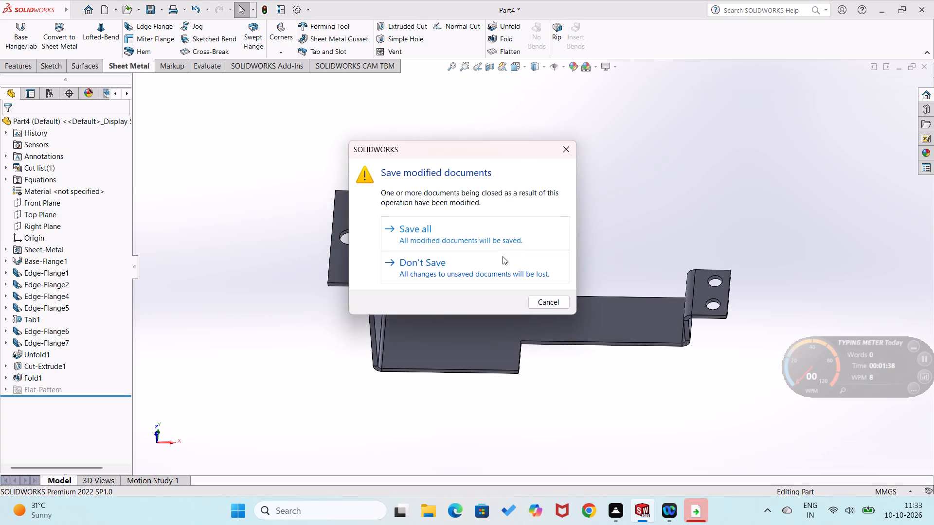
Create a new part and open a sketch on its Front Plane.
click(92, 11)
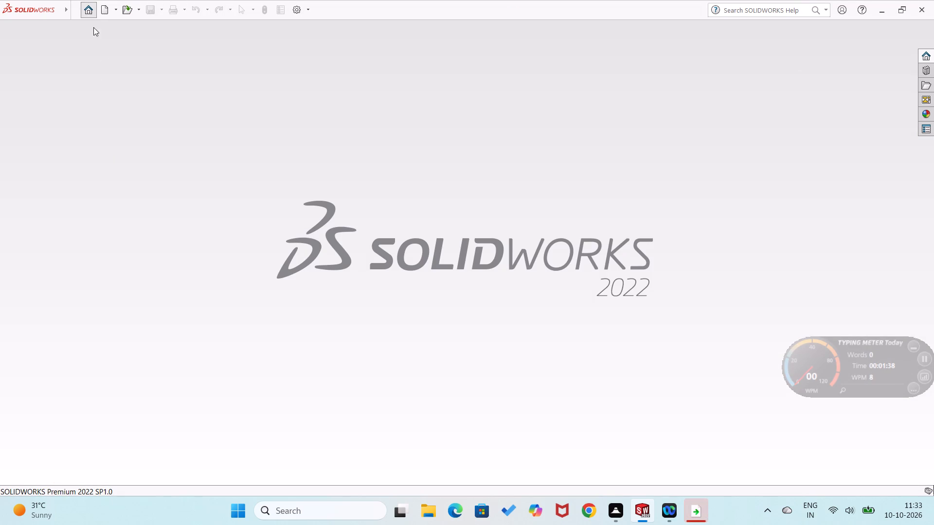
click(251, 148)
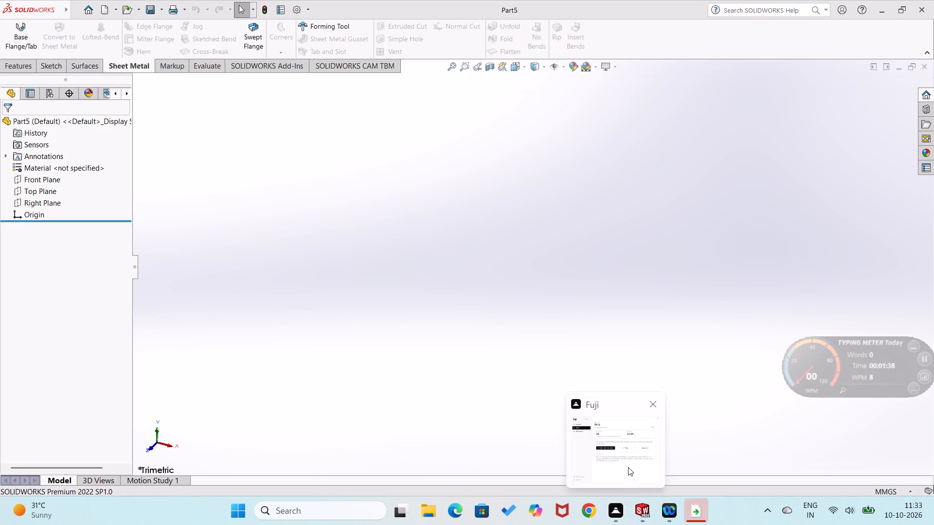
right_click(49, 174)
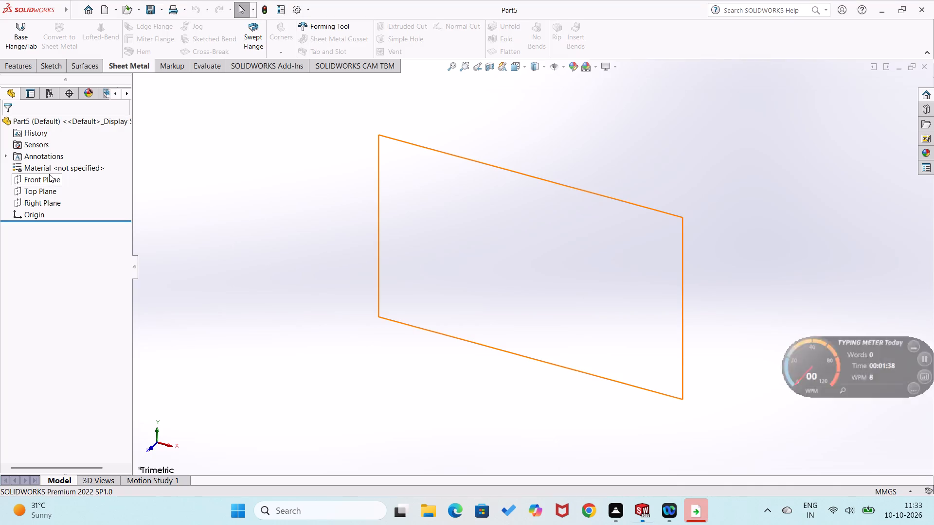
click(56, 159)
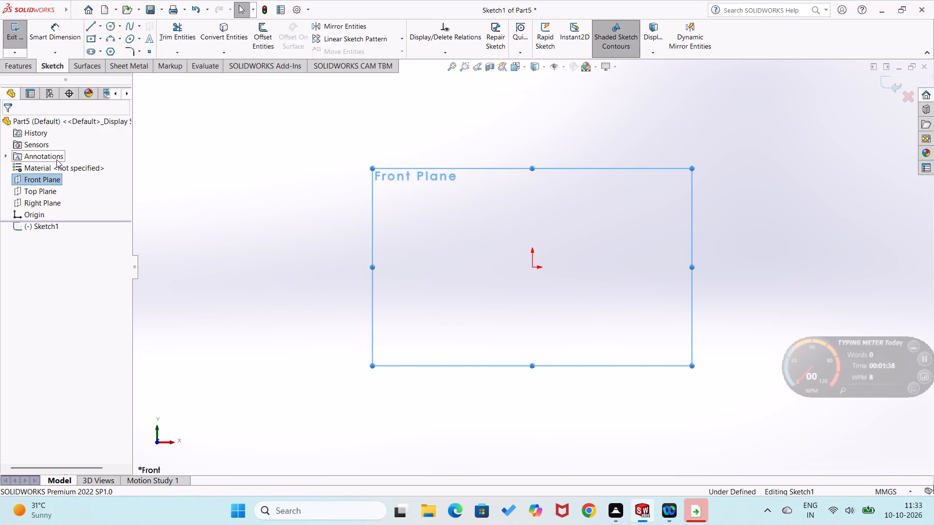
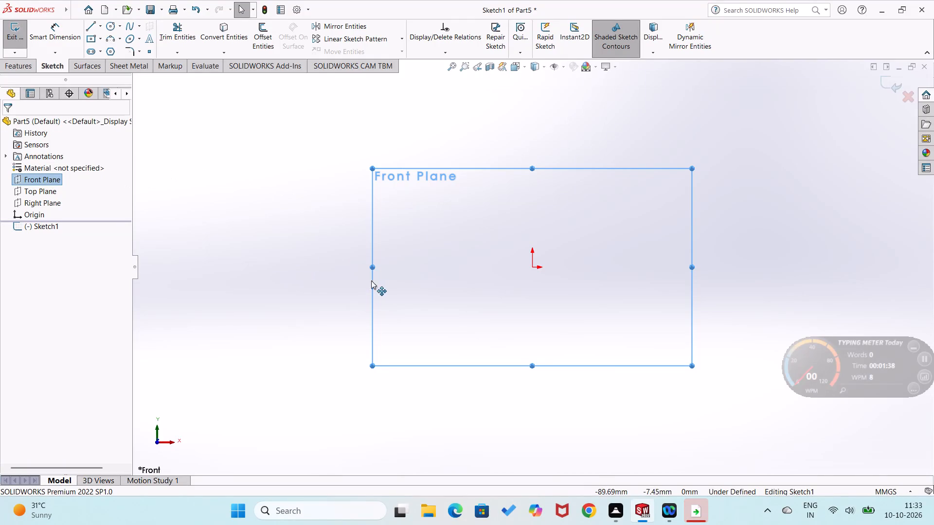
Sketch a corner rectangle starting at the origin, about 731 mm wide and 1338 mm high, extending up and right.
right_drag(422, 279, 446, 335)
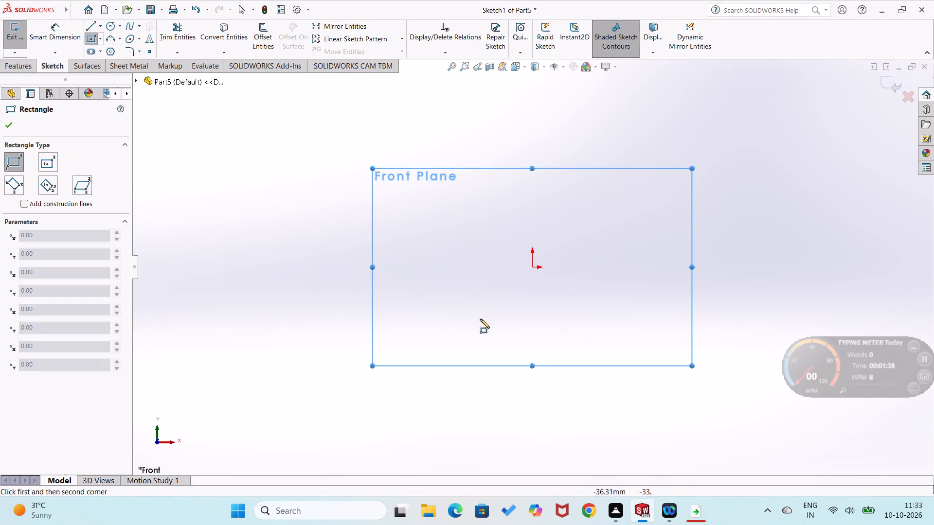
click(532, 264)
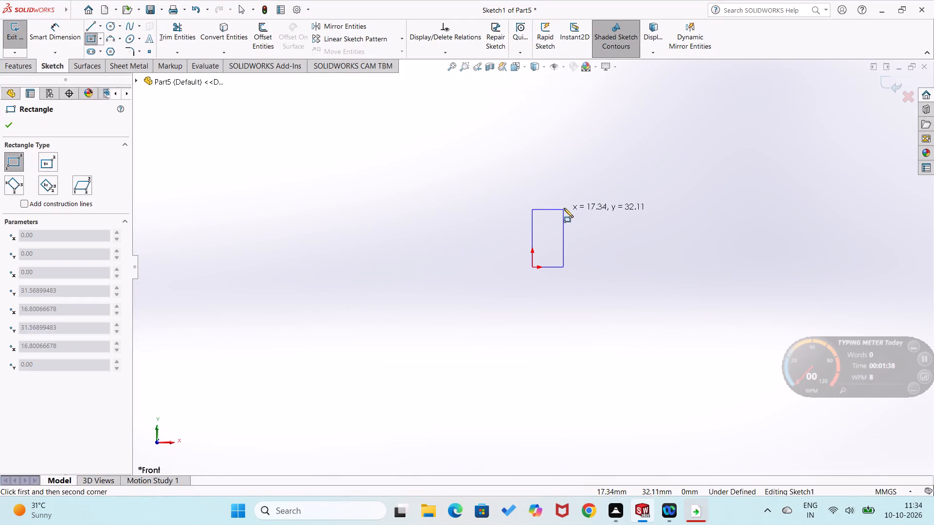
scroll(566, 205, up, 4)
scroll(639, 123, up, 3)
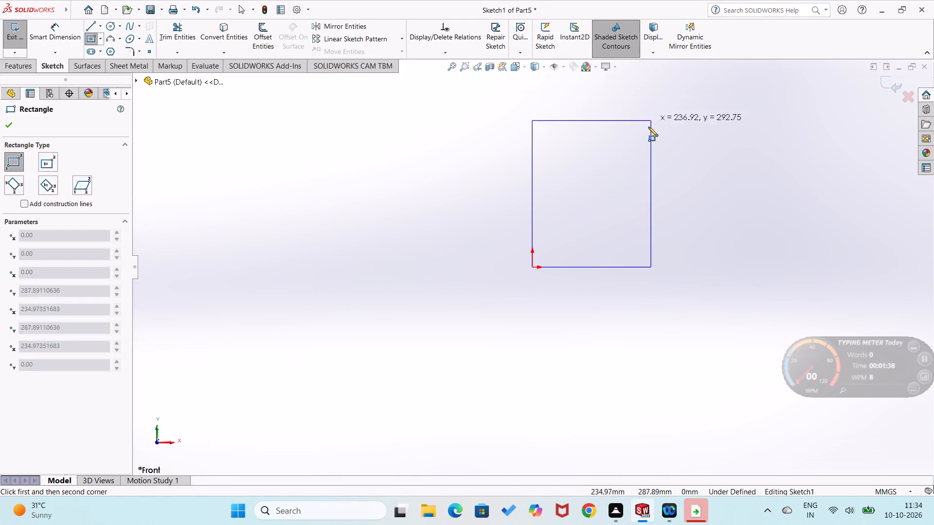
scroll(648, 128, up, 7)
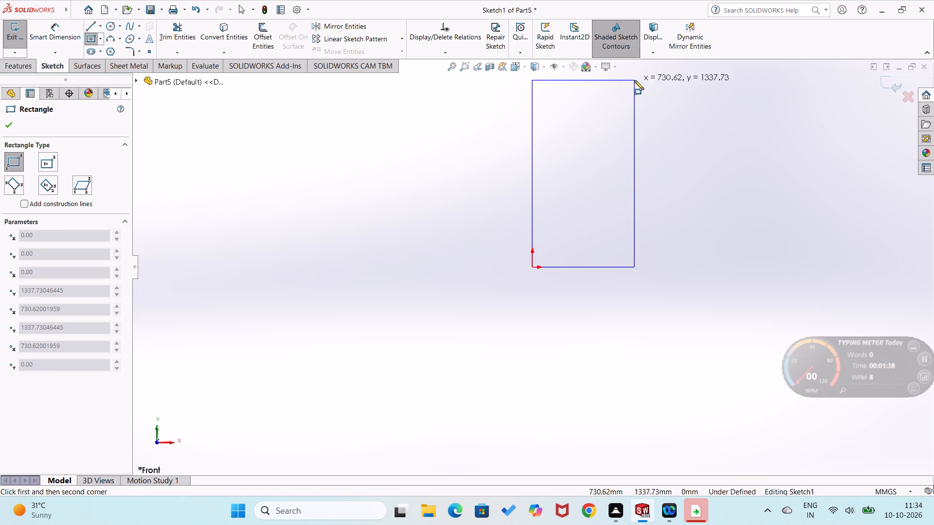
click(634, 80)
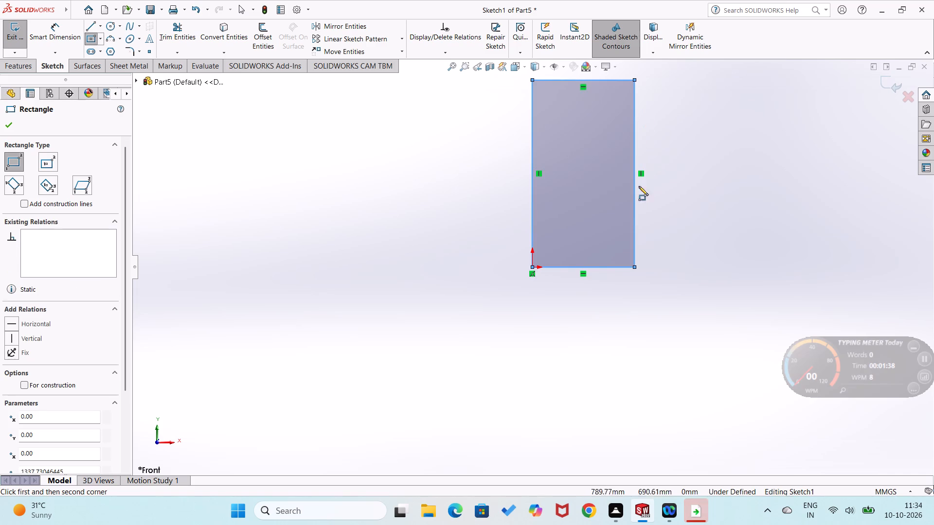
Dimension the rectangle's right vertical edge to a height of 22 mm.
right_drag(364, 353, 385, 263)
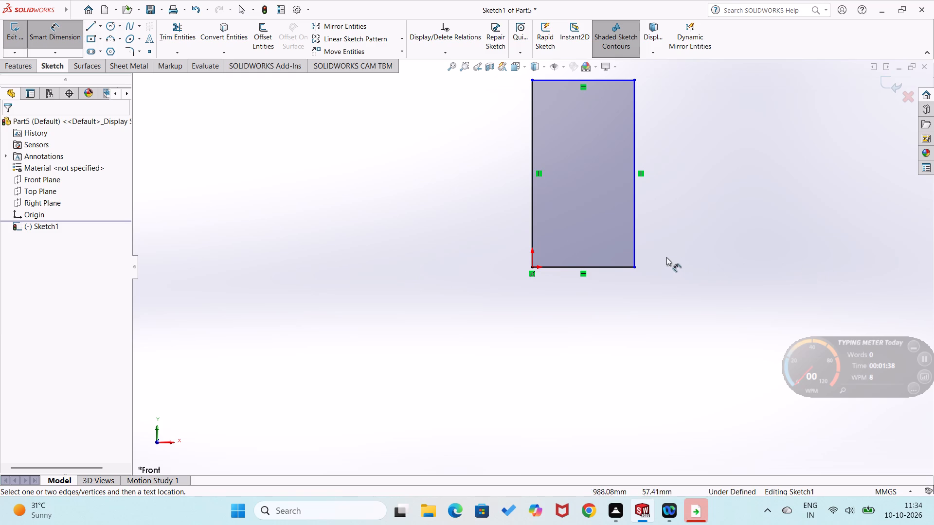
click(634, 246)
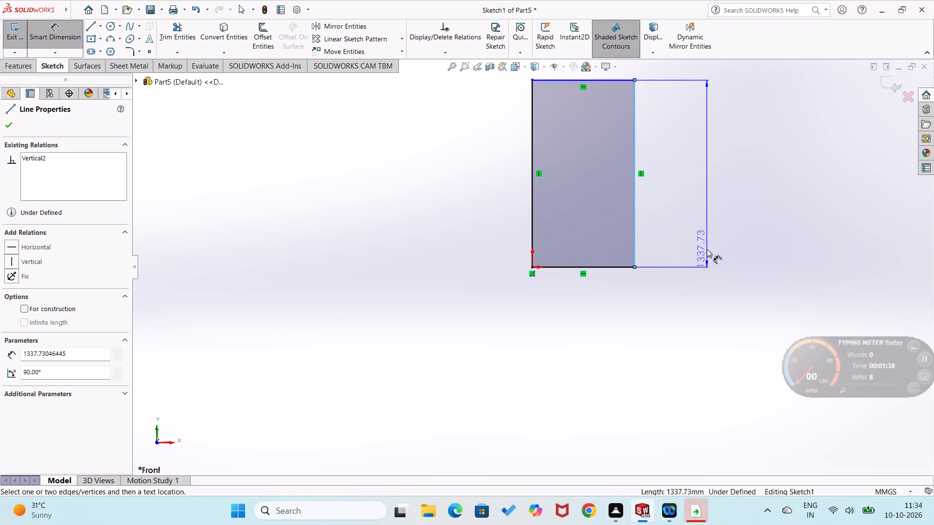
click(707, 249)
text(21)
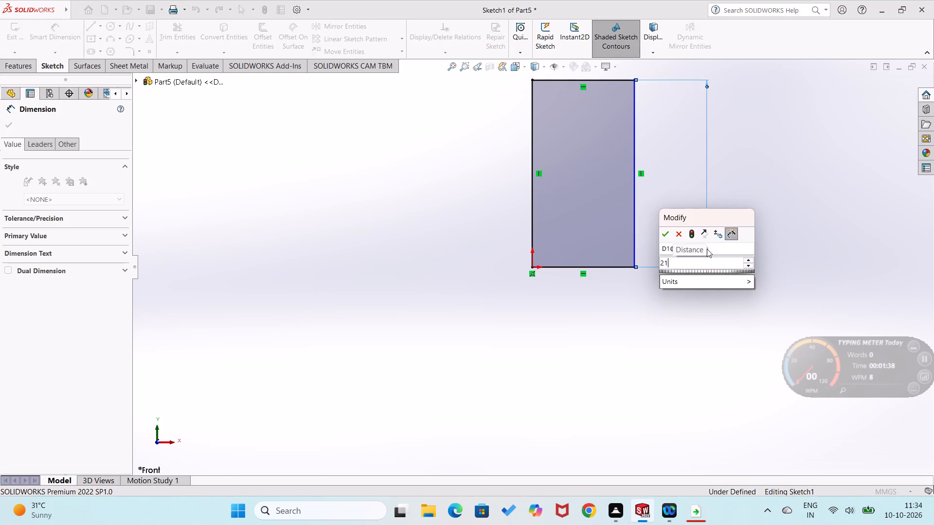
key(period)
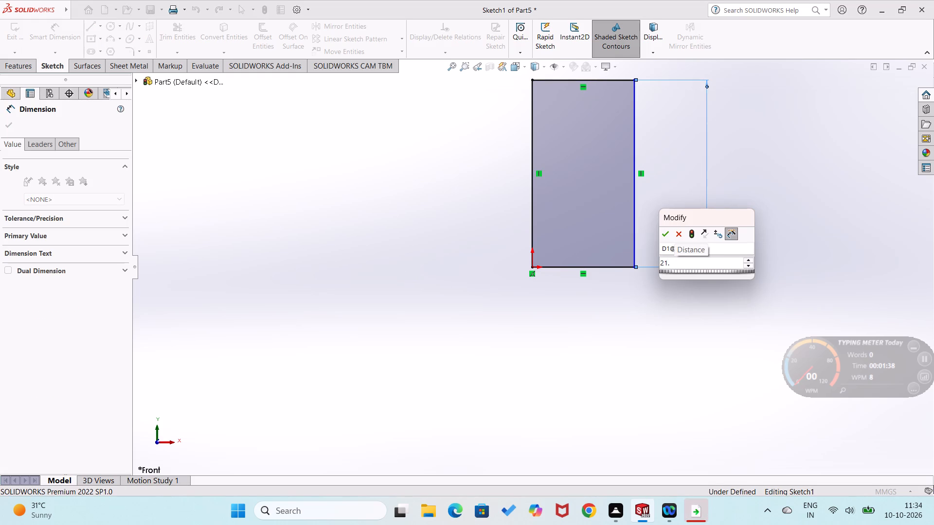
key(BackSpace)
key(BackSpace)
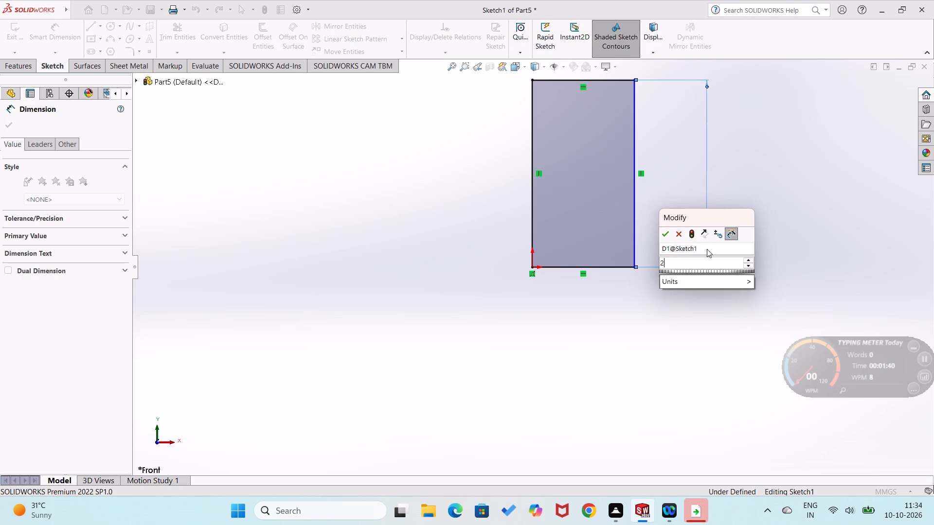
key(2)
key(Return)
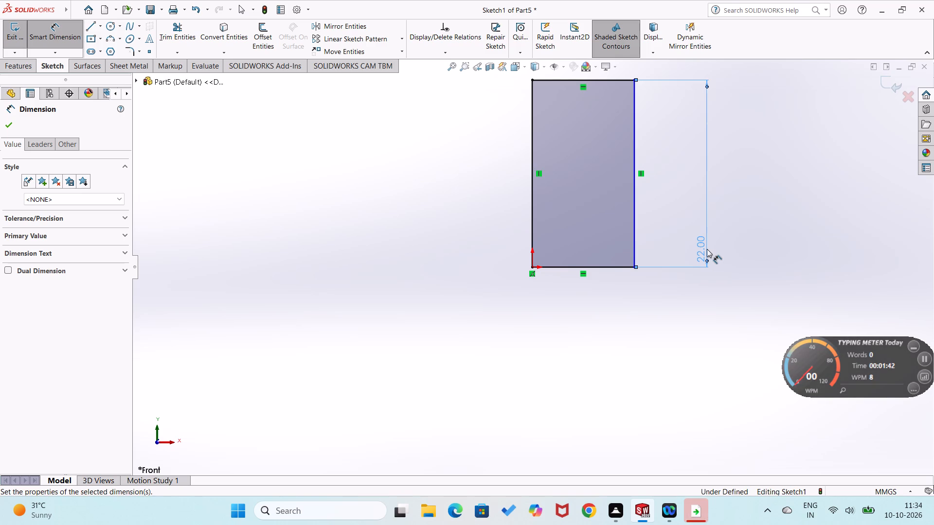
Dimension the rectangle's bottom edge to a width of 11 mm.
click(616, 262)
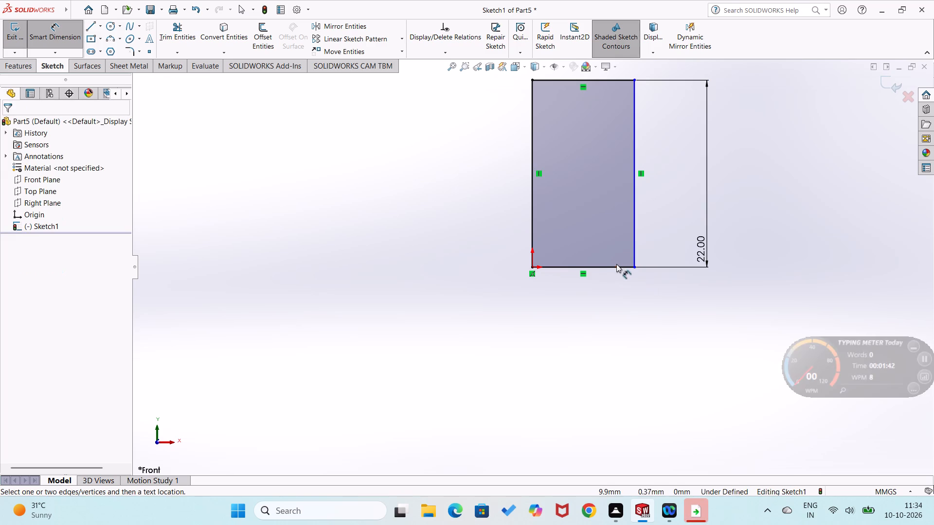
click(616, 265)
click(619, 291)
text(11)
key(Return)
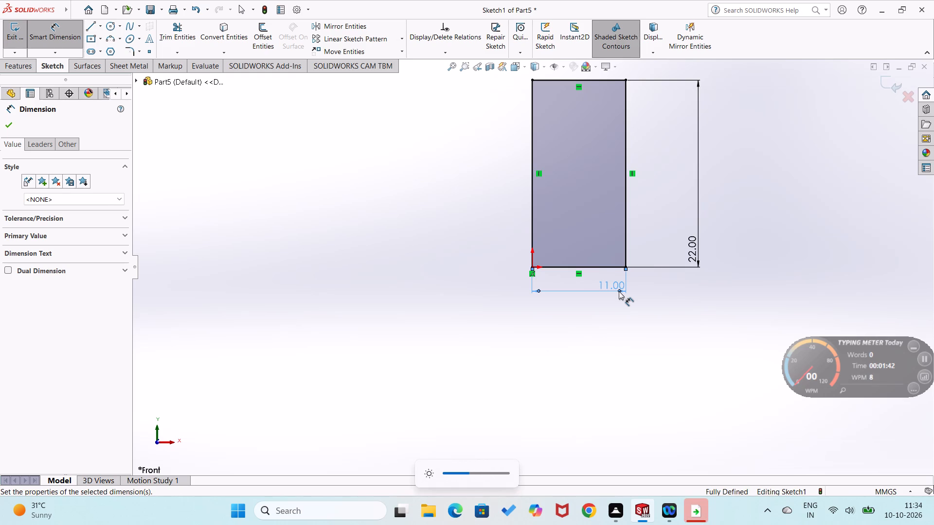
click(432, 325)
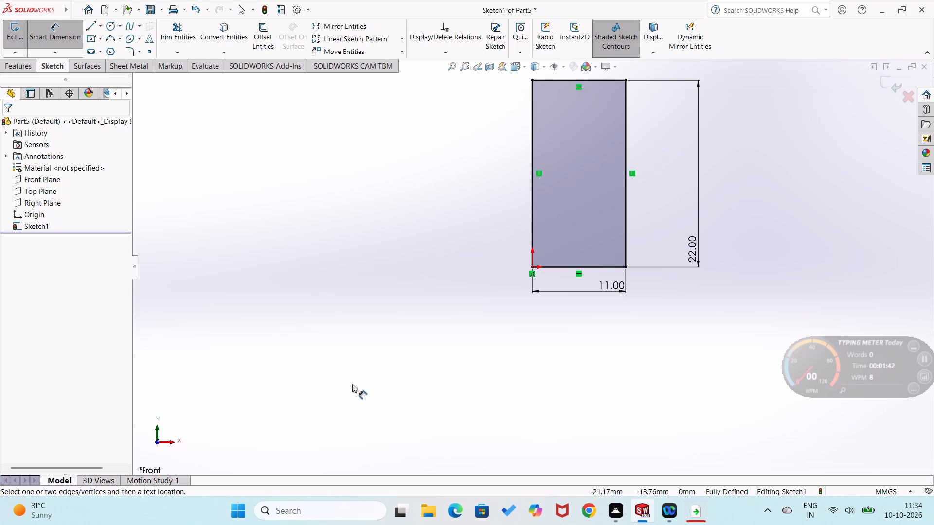
Sketch three connected lines below the rectangle joining its two bottom corners, tapering to a horizontal segment about 3.95 mm long.
right_drag(389, 366, 385, 416)
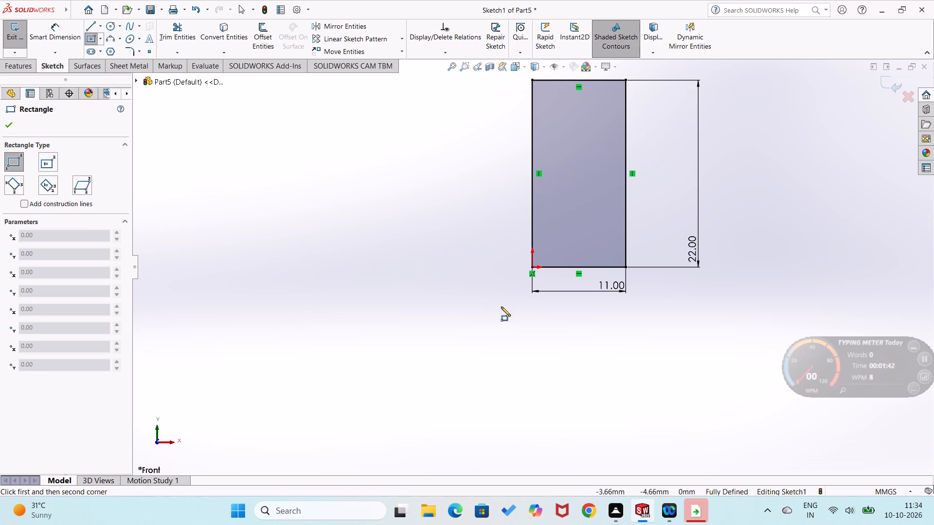
right_drag(501, 308, 422, 337)
drag(534, 267, 535, 274)
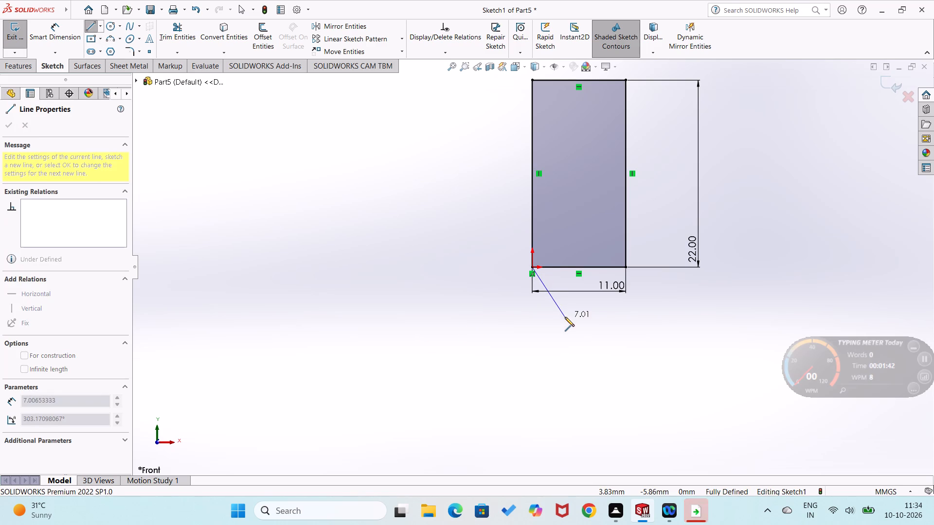
click(556, 320)
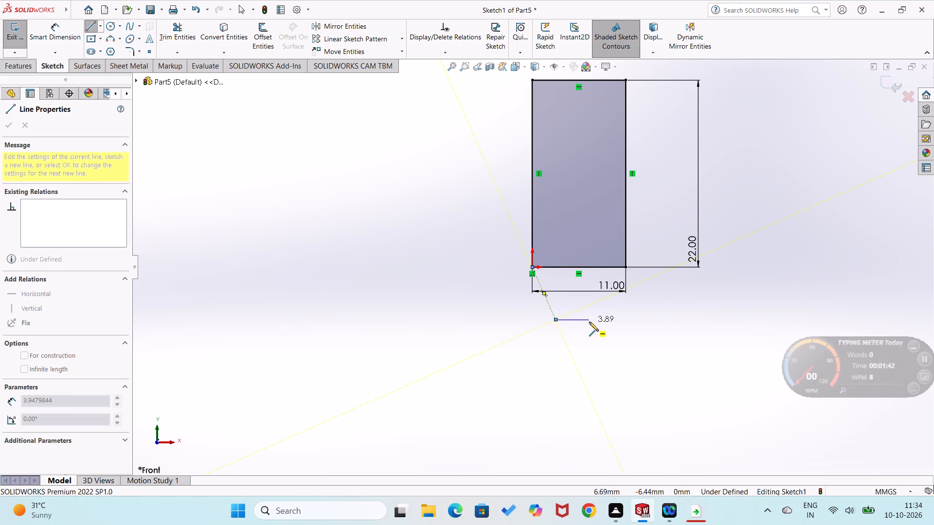
click(589, 322)
click(626, 269)
Dimension the short horizontal line at the bottom of the taper to 5.8 mm.
right_drag(506, 378, 497, 288)
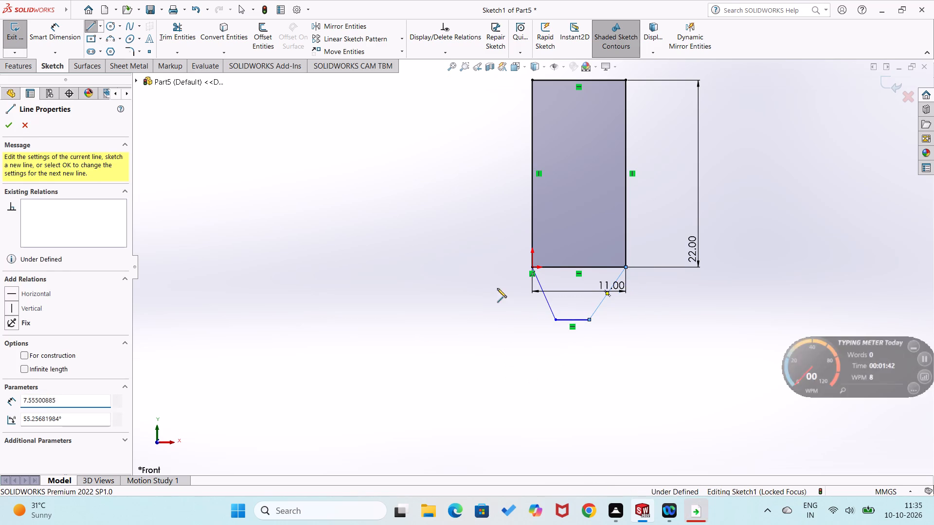
right_drag(497, 288, 503, 239)
drag(582, 322, 582, 333)
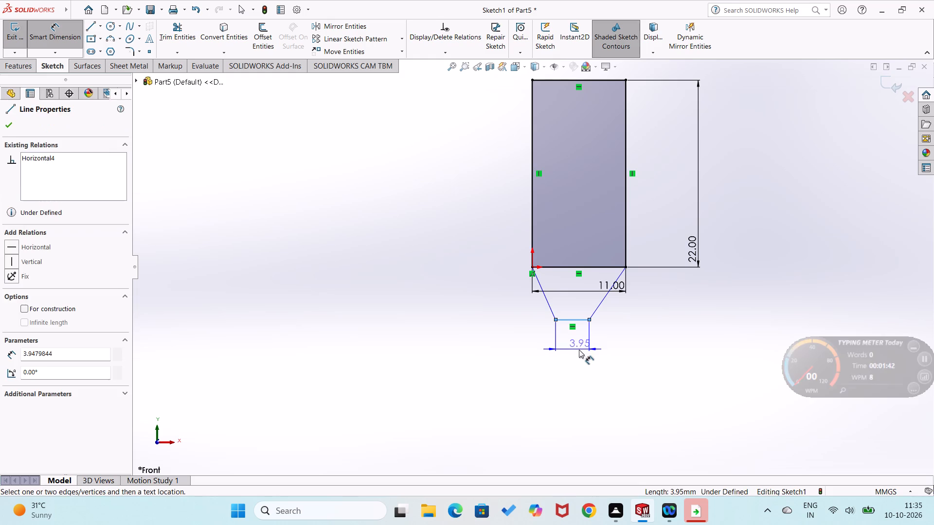
click(579, 351)
key(5)
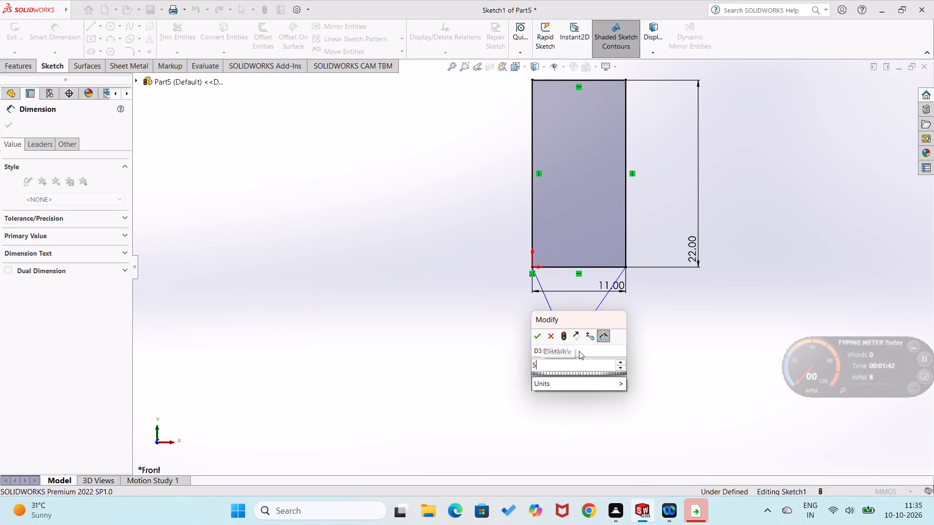
text(.8)
key(Return)
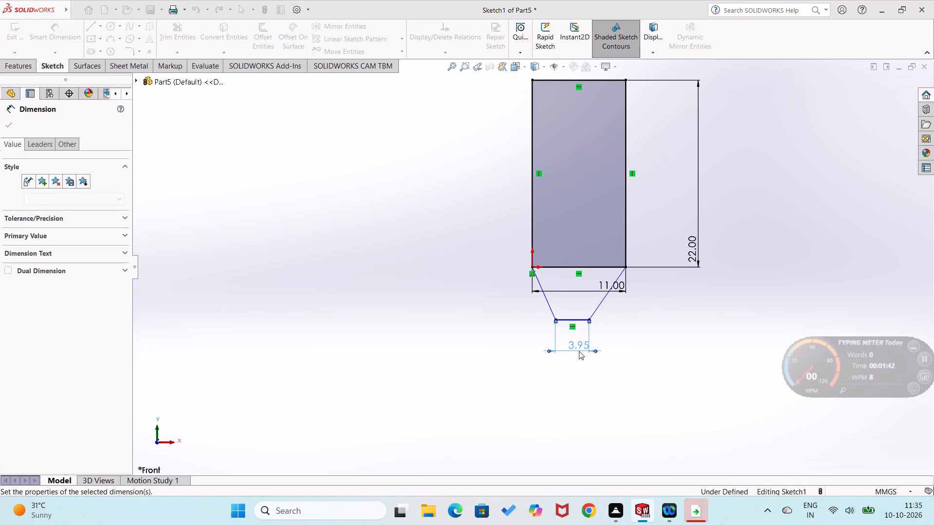
click(514, 383)
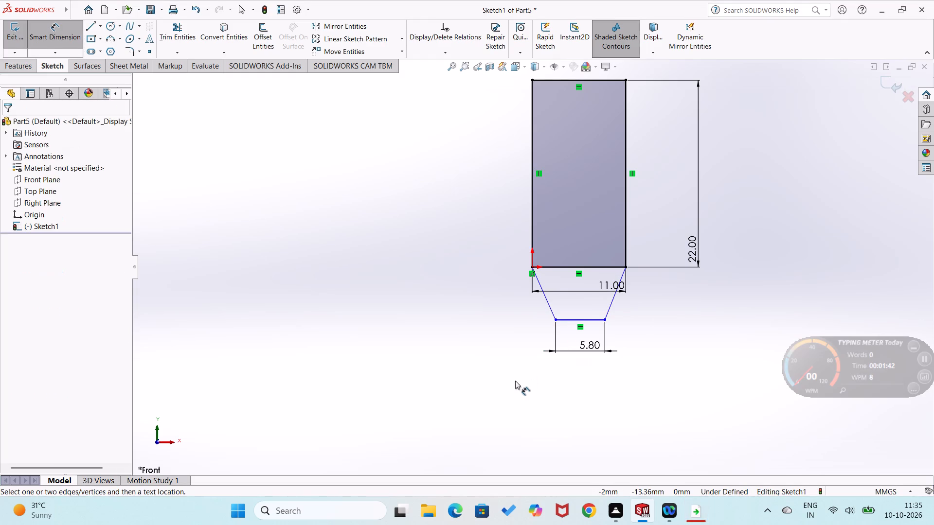
key(Escape)
key(Escape)
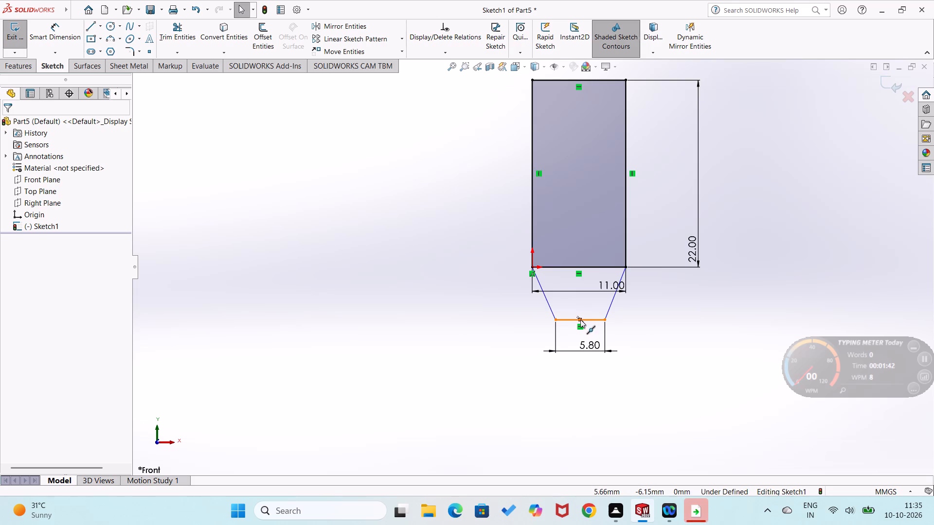
Add a Vertical relation between the midpoints of the short bottom line and the rectangle's bottom edge.
click(580, 319)
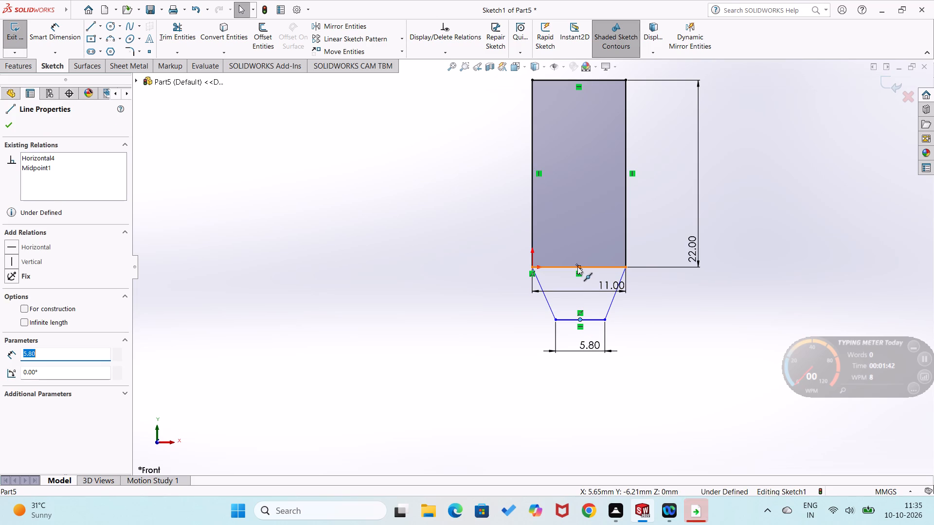
ctrl+click(577, 266)
click(10, 236)
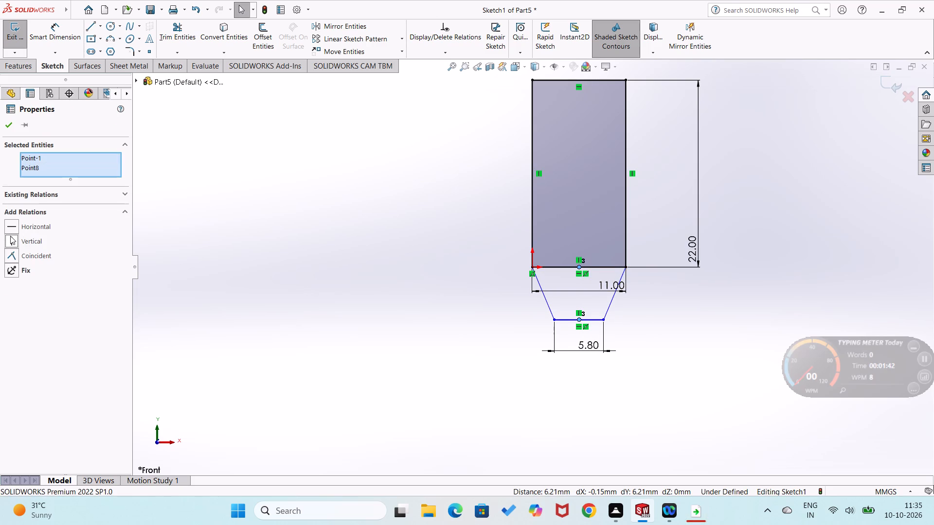
click(6, 129)
Dimension the vertical distance between the rectangle's bottom-right corner and the right end of the short bottom line as 4 mm.
right_drag(327, 310, 357, 187)
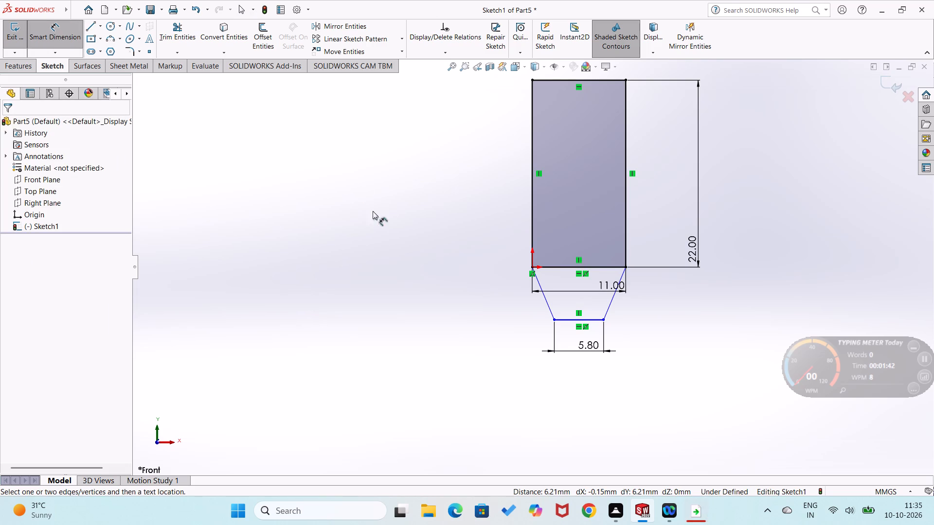
click(602, 321)
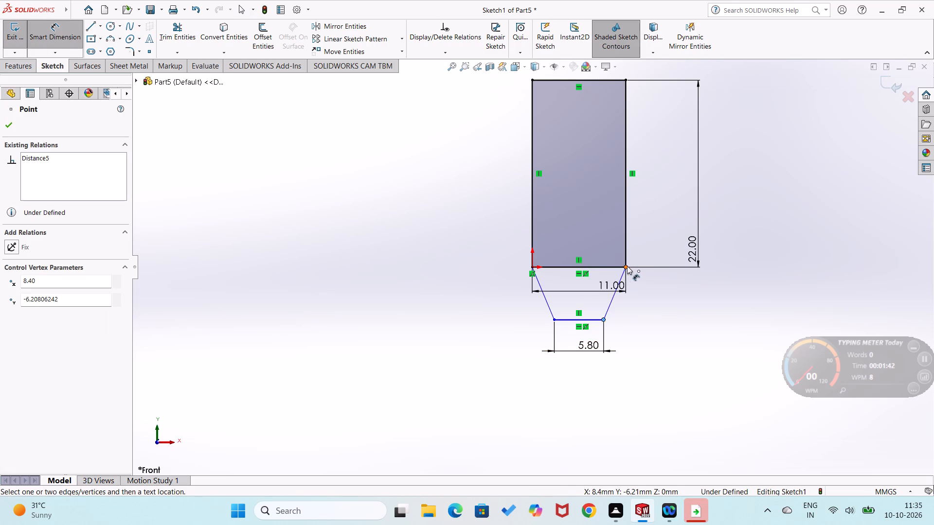
click(627, 265)
click(685, 297)
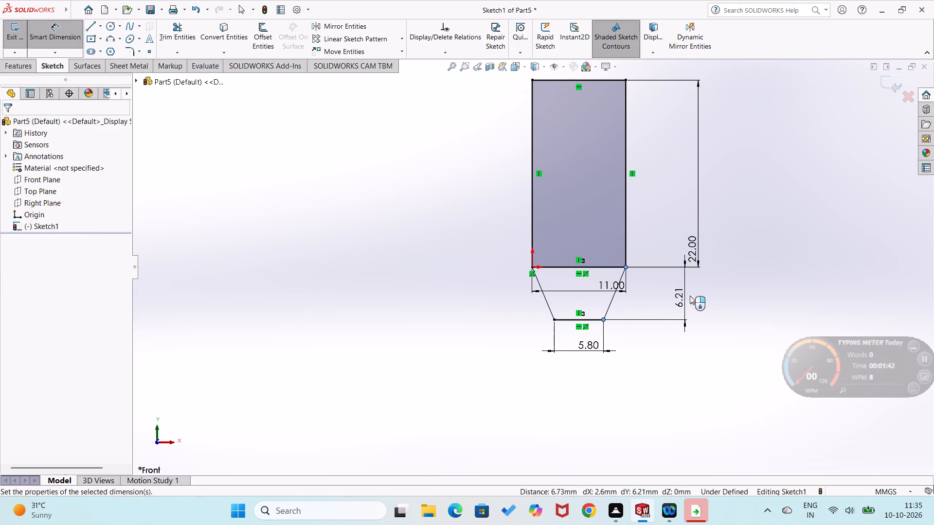
key(3)
key(BackSpace)
text(43)
key(BackSpace)
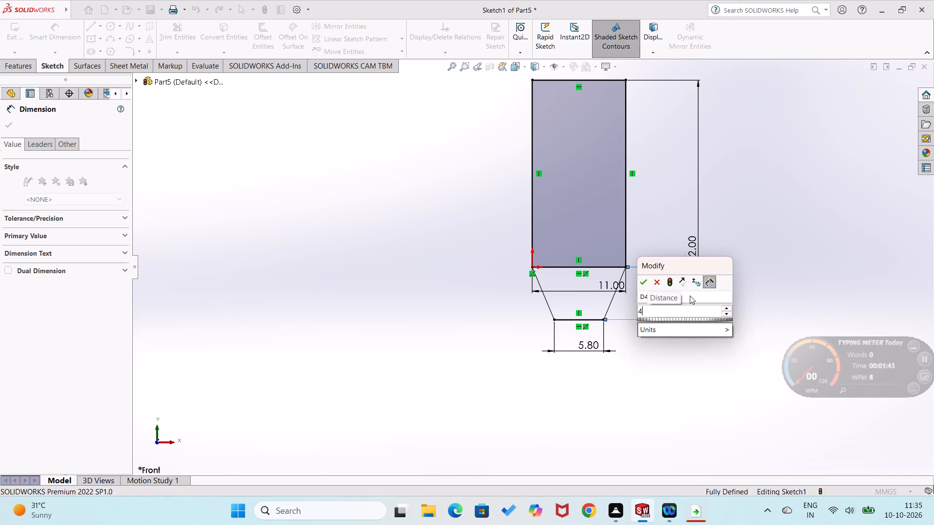
key(Return)
click(653, 358)
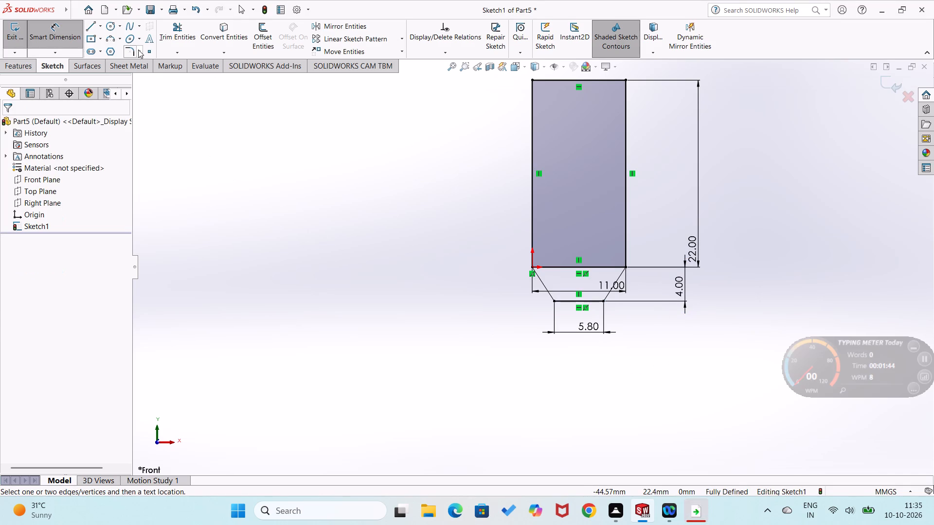
Trim away the horizontal line between the rectangle and the taper to leave one closed profile.
click(174, 38)
click(600, 270)
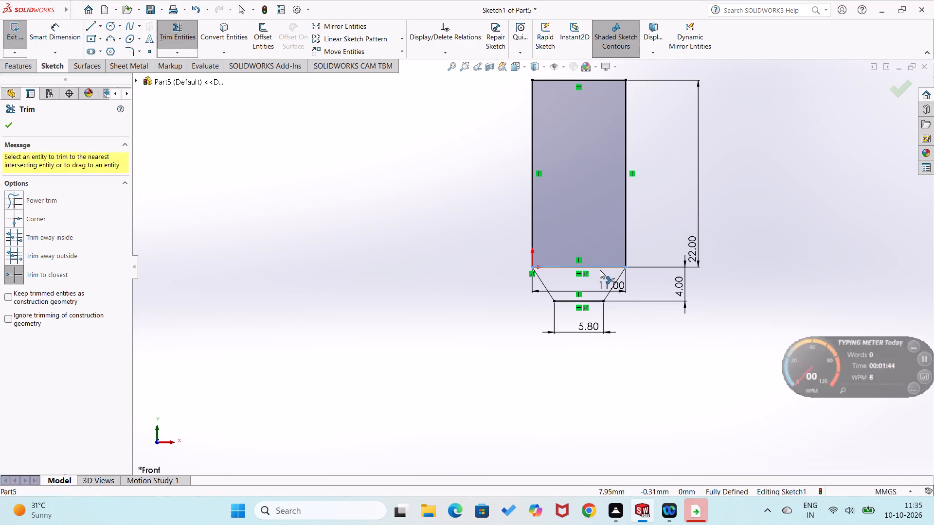
click(513, 267)
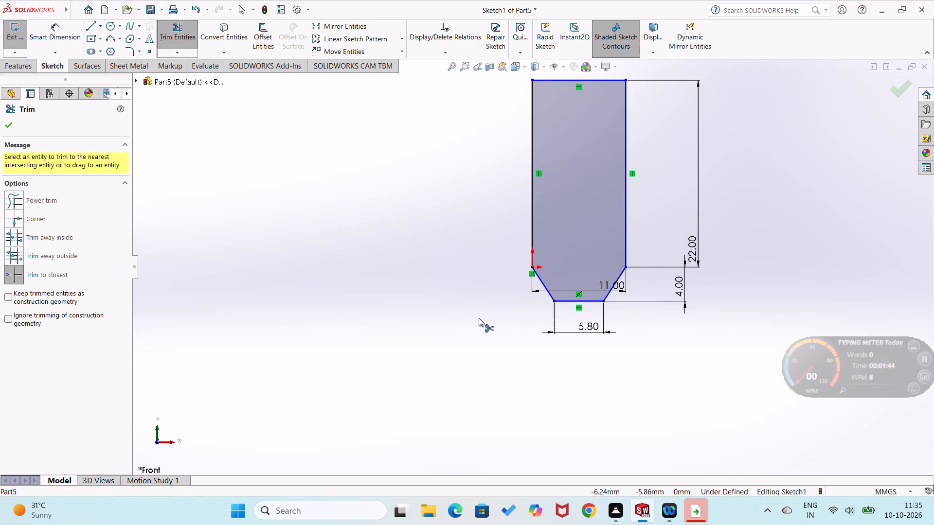
click(479, 318)
Dimension the horizontal distance from the origin corner to the left end of the short bottom line.
right_drag(469, 350, 460, 298)
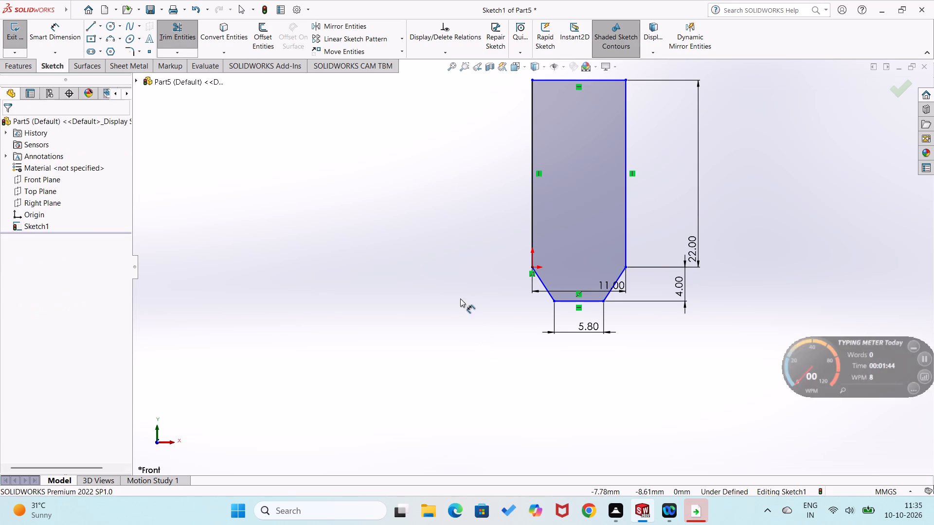
right_drag(460, 298, 460, 298)
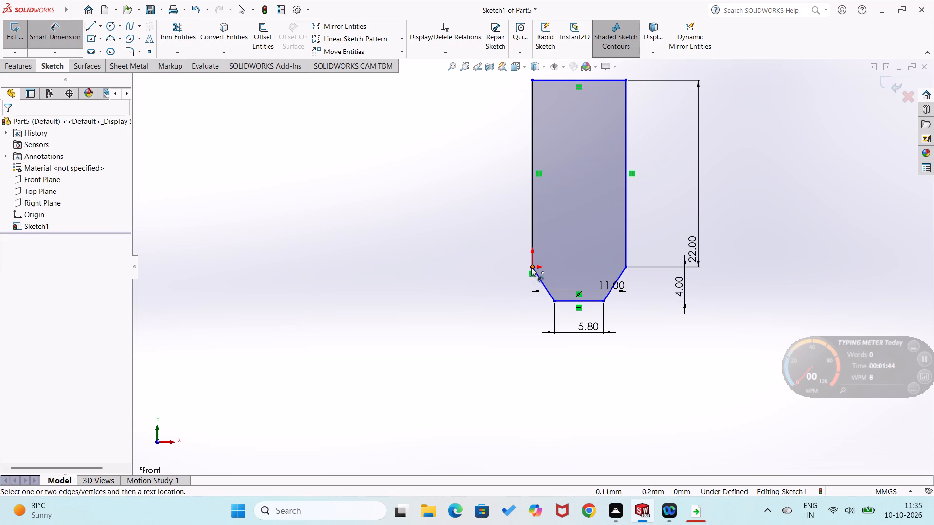
click(531, 266)
click(553, 299)
click(540, 323)
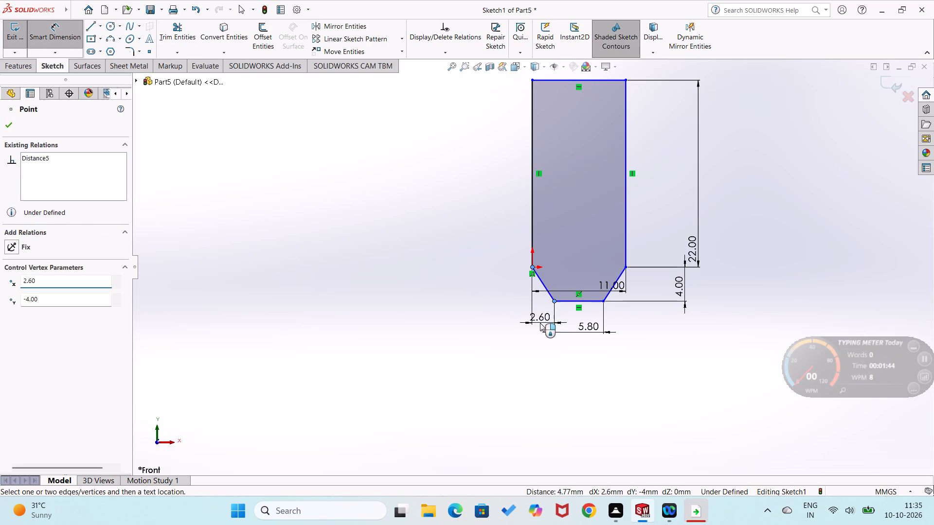
click(500, 308)
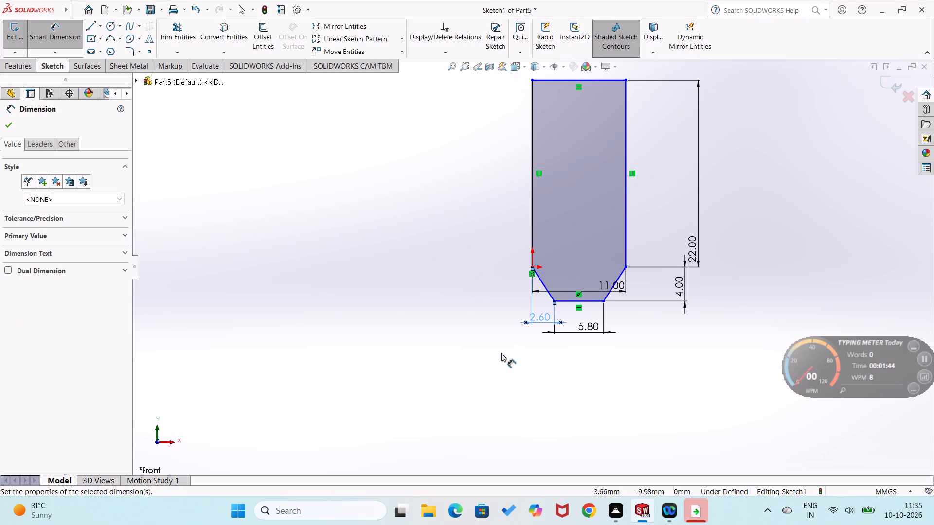
click(501, 353)
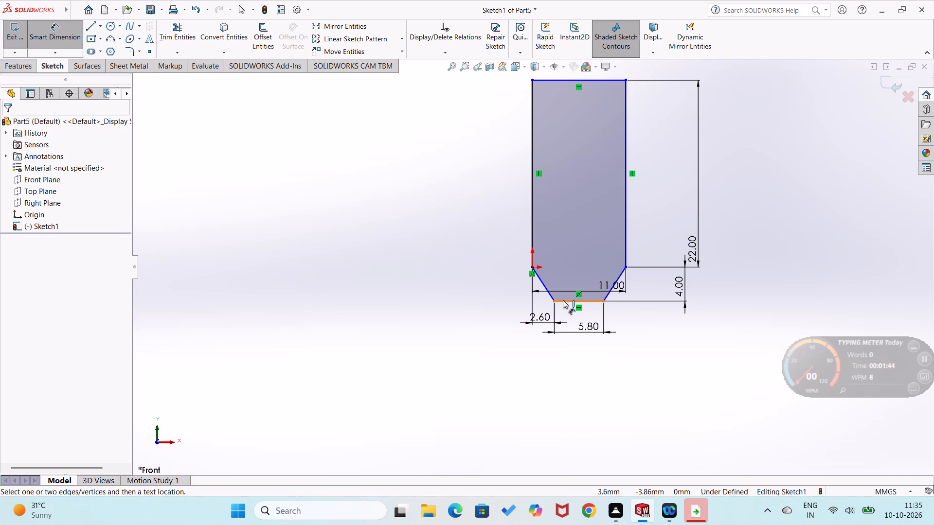
right_click(563, 300)
click(510, 363)
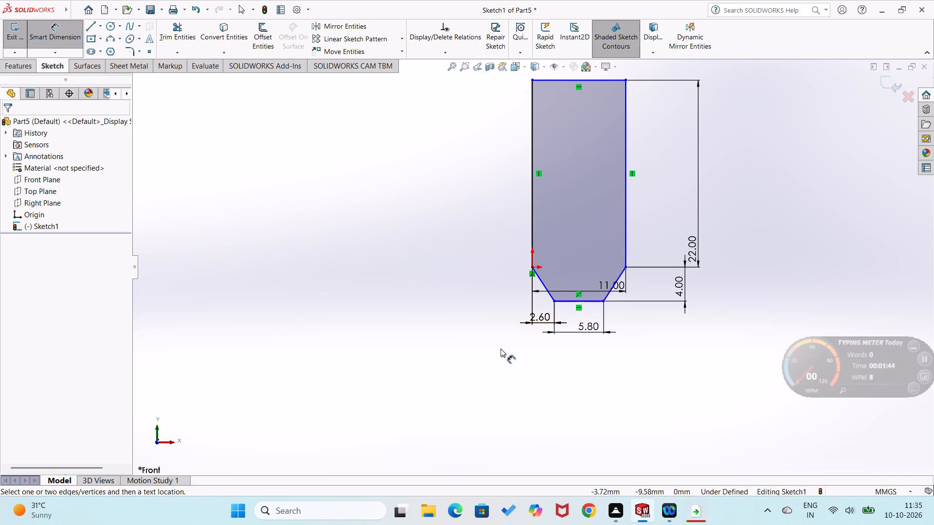
Dimension the length of the profile's vertical left edge.
click(532, 224)
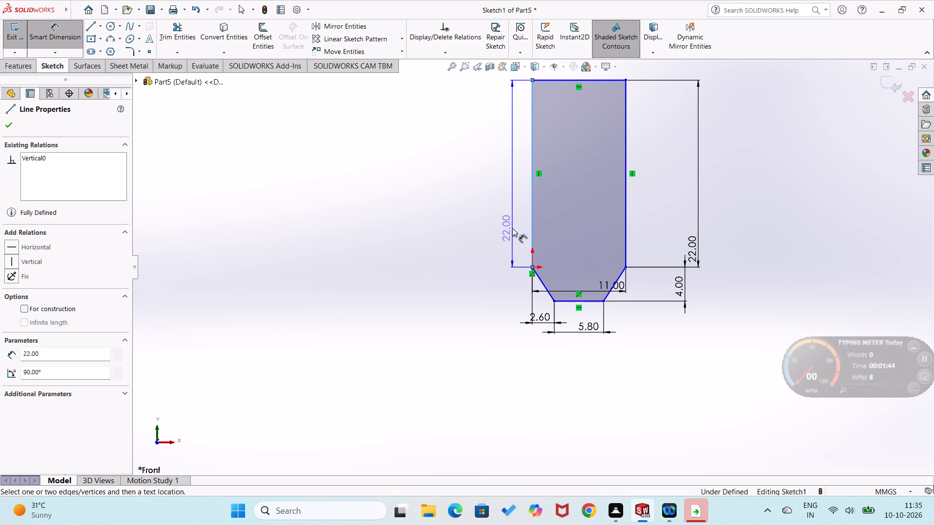
click(512, 228)
click(470, 214)
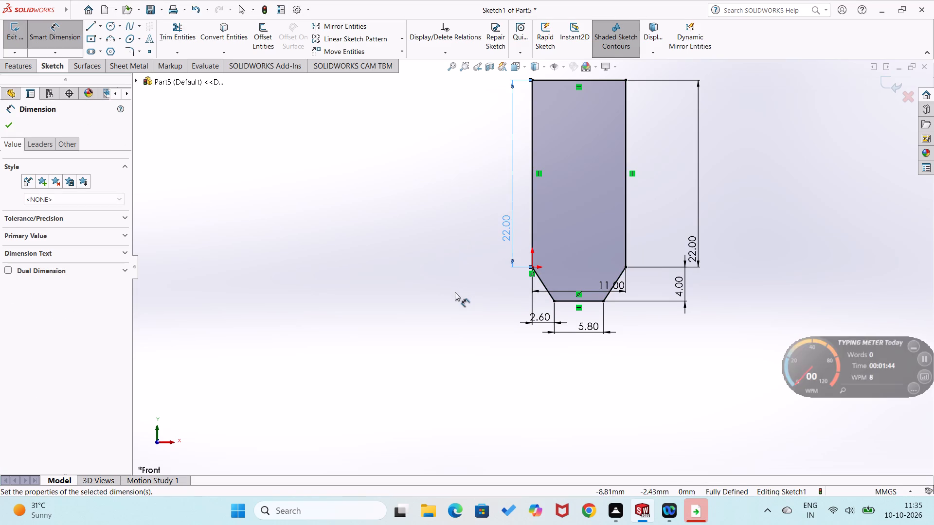
click(454, 292)
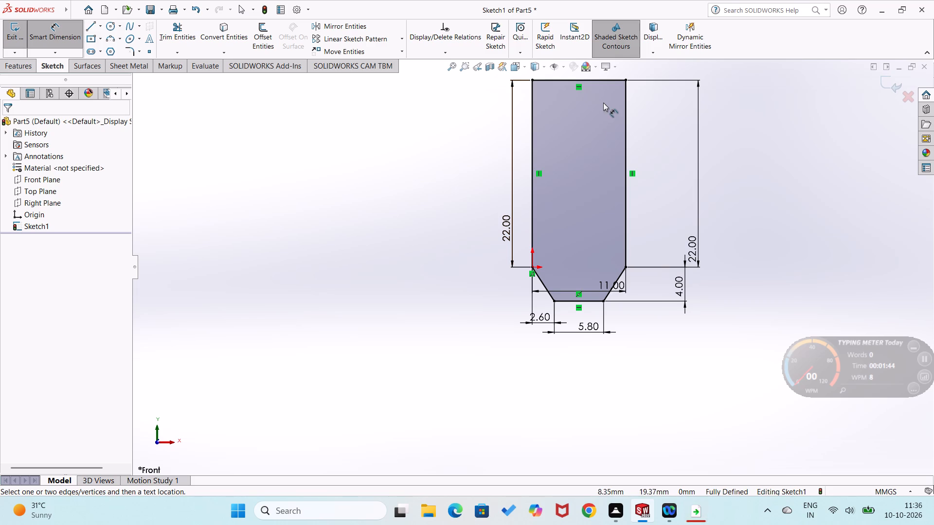
Delete the horizontal top edge of the profile.
scroll(595, 106, up, 2)
scroll(579, 136, down, 4)
click(582, 166)
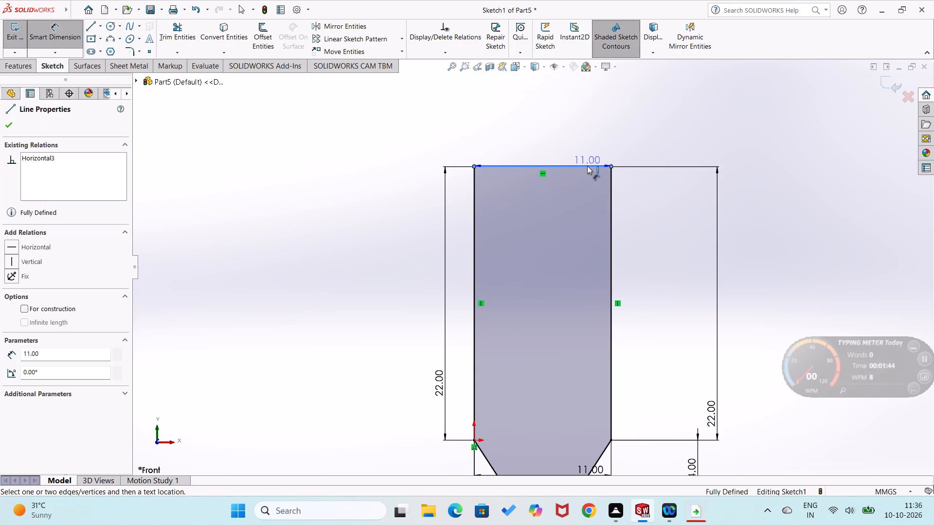
key(Delete)
Close the profile's open top with a line chain forming a raised tab about 7.6 mm wide between two short horizontal shoulders.
right_drag(576, 178, 532, 209)
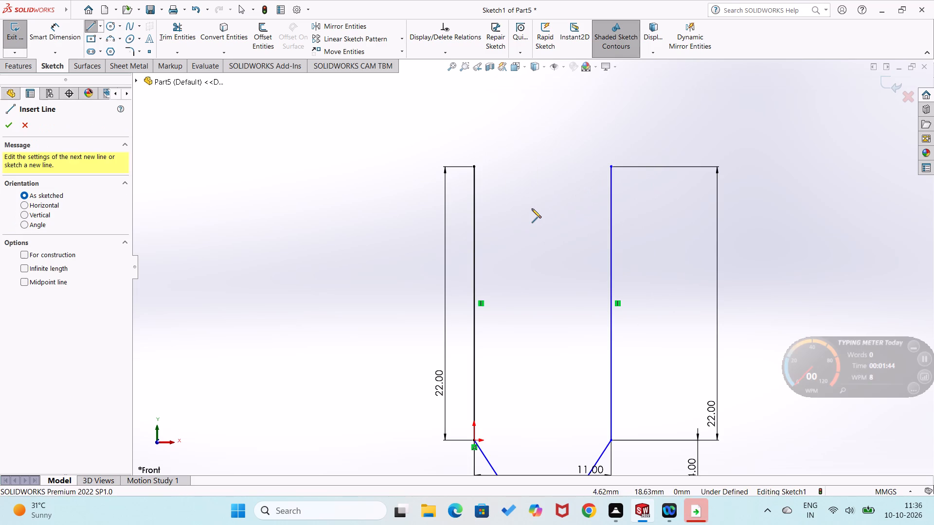
click(476, 166)
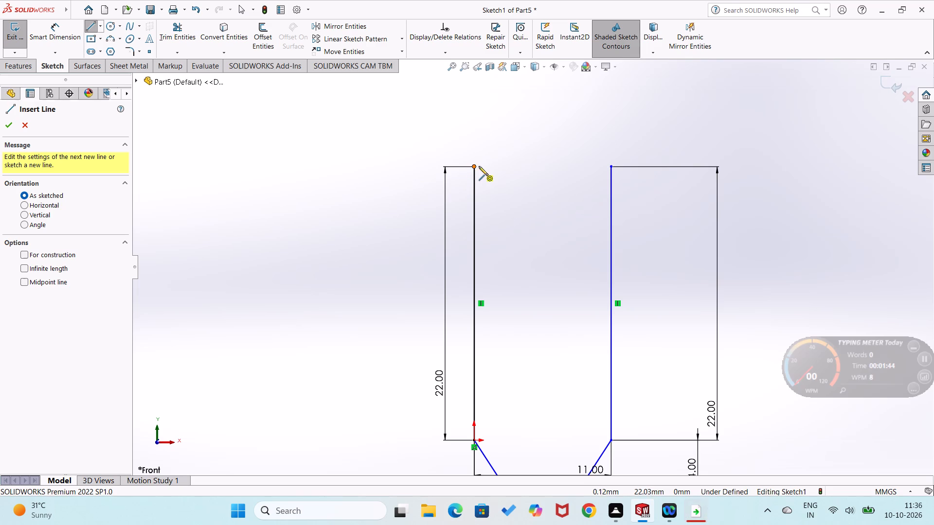
click(494, 166)
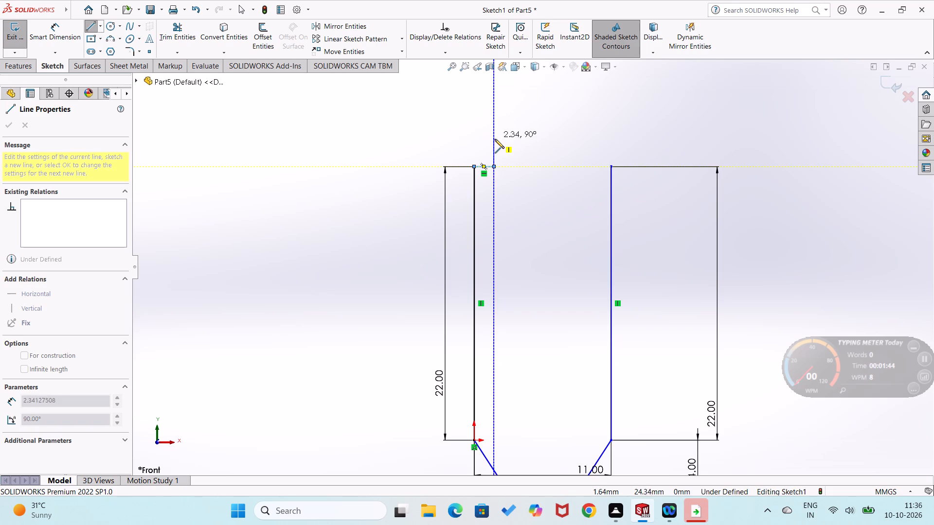
click(494, 146)
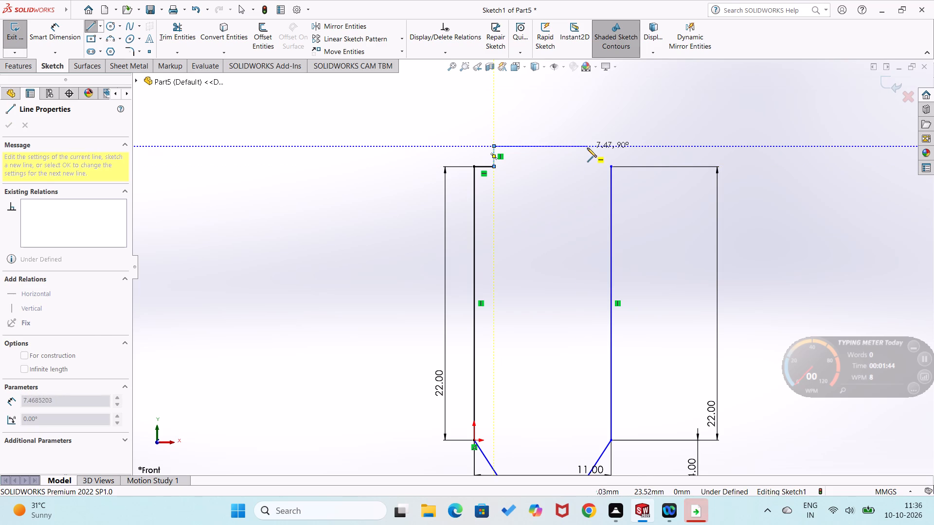
click(588, 148)
click(589, 168)
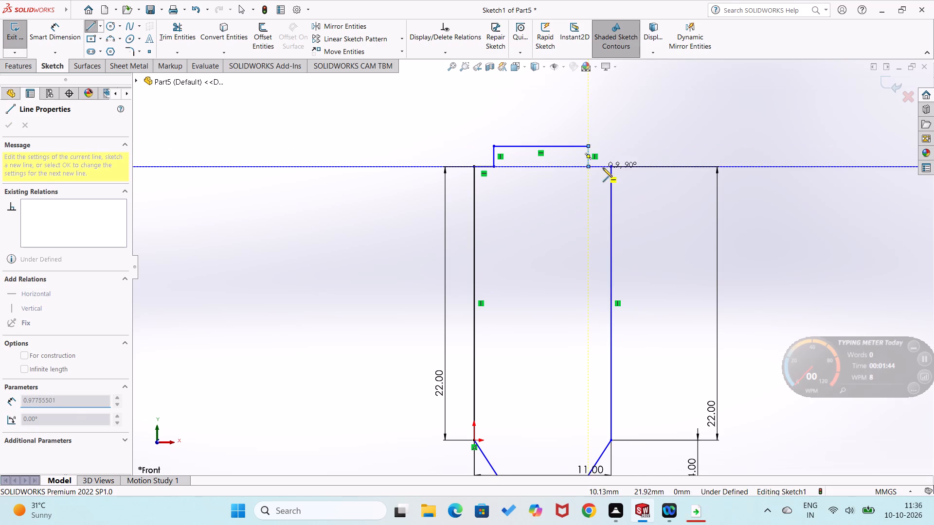
click(611, 167)
Dimension the raised tab's top edge to 7 mm.
right_drag(626, 161, 623, 110)
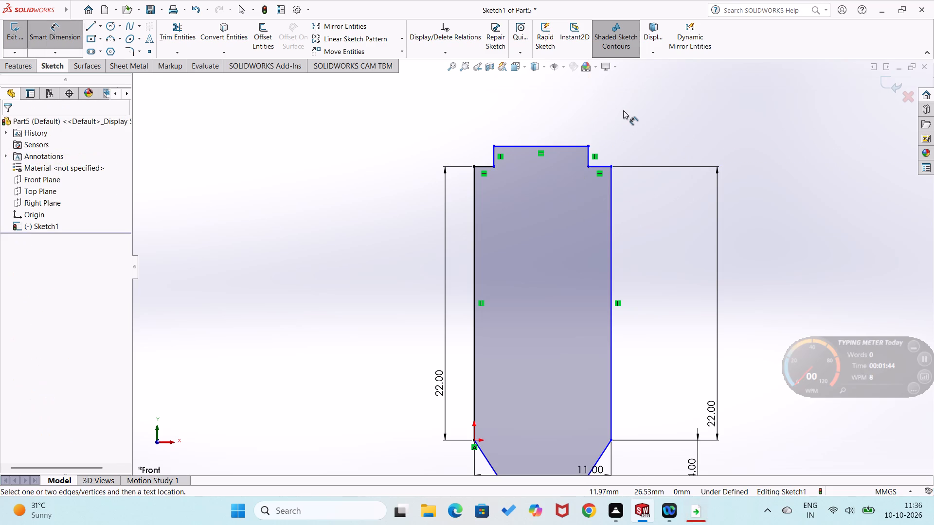
click(582, 148)
click(579, 133)
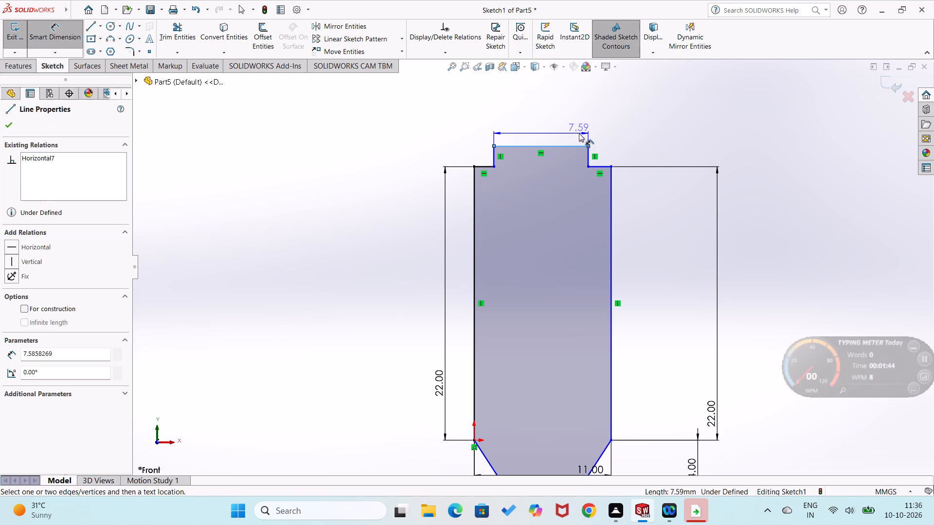
key(7)
key(Return)
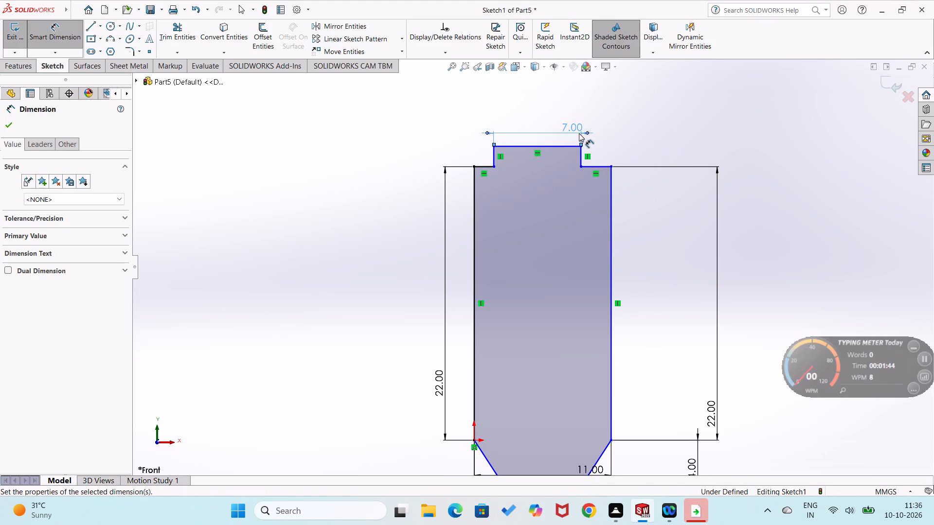
click(647, 200)
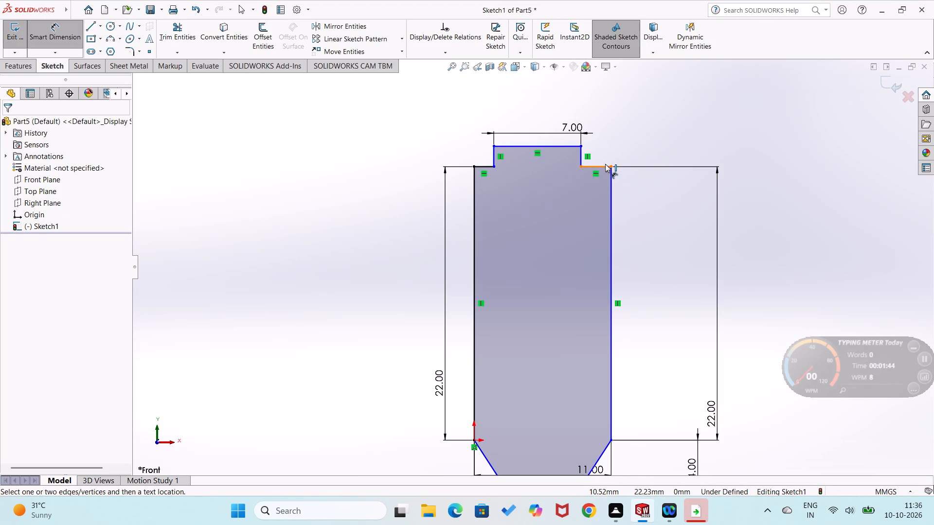
Dimension the short horizontal shoulder to the right of the tab to 2 mm.
click(605, 164)
click(611, 142)
text(23)
key(Return)
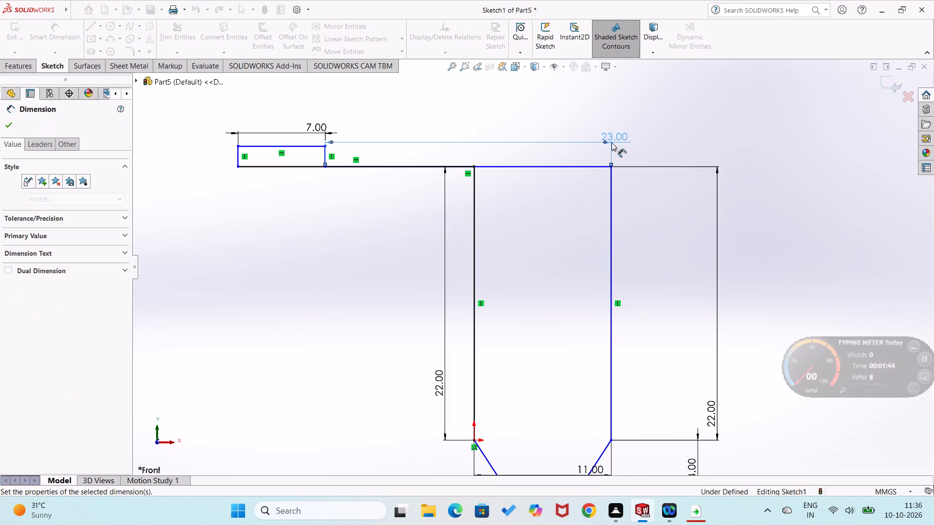
key(ctrl+z)
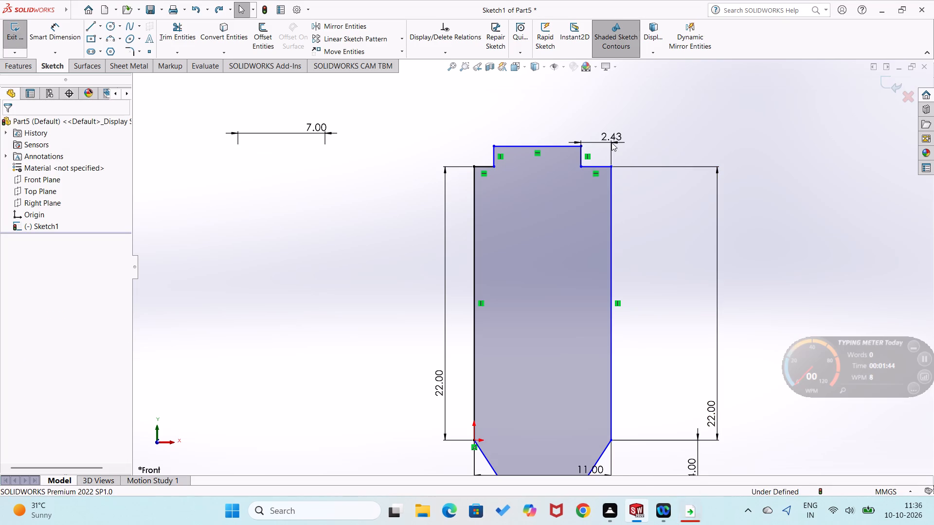
click(611, 141)
click(611, 141)
key(2)
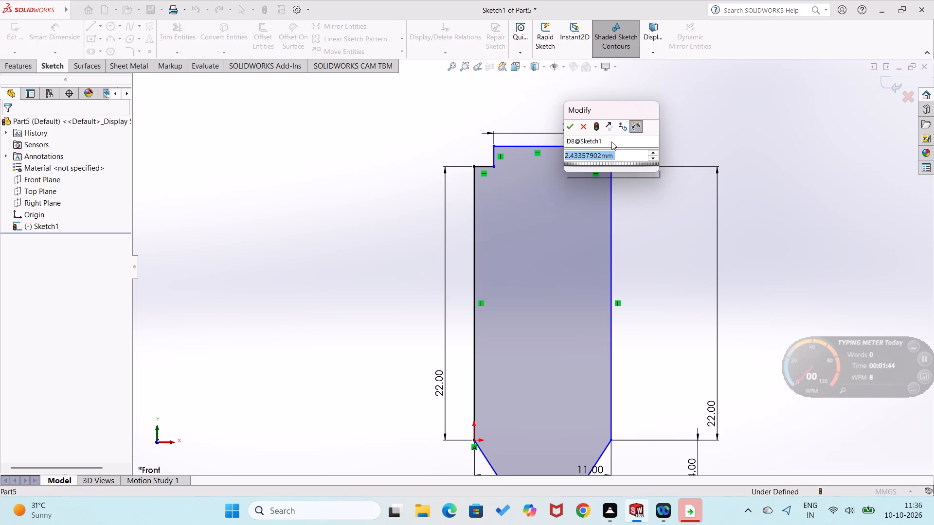
key(Return)
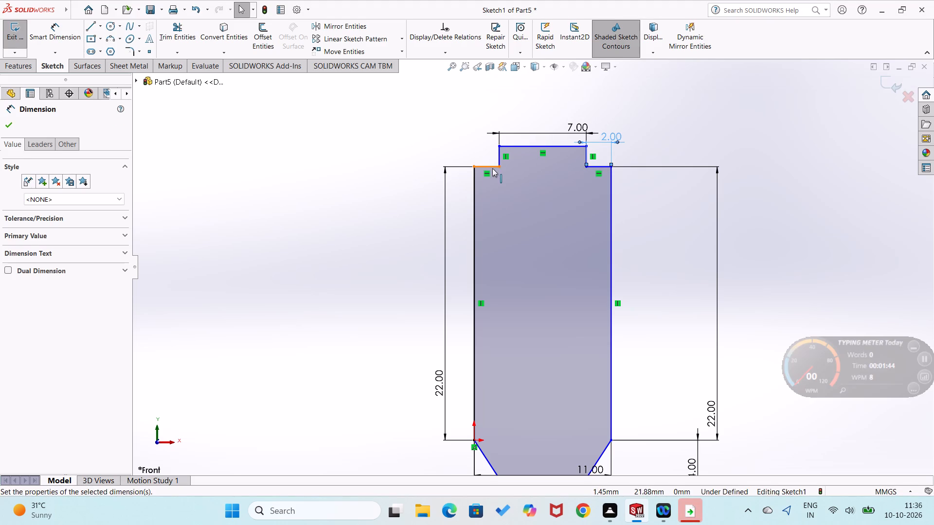
Dimension the short horizontal shoulder to the left of the tab, accepting its proposed length.
click(492, 168)
right_drag(422, 197, 377, 85)
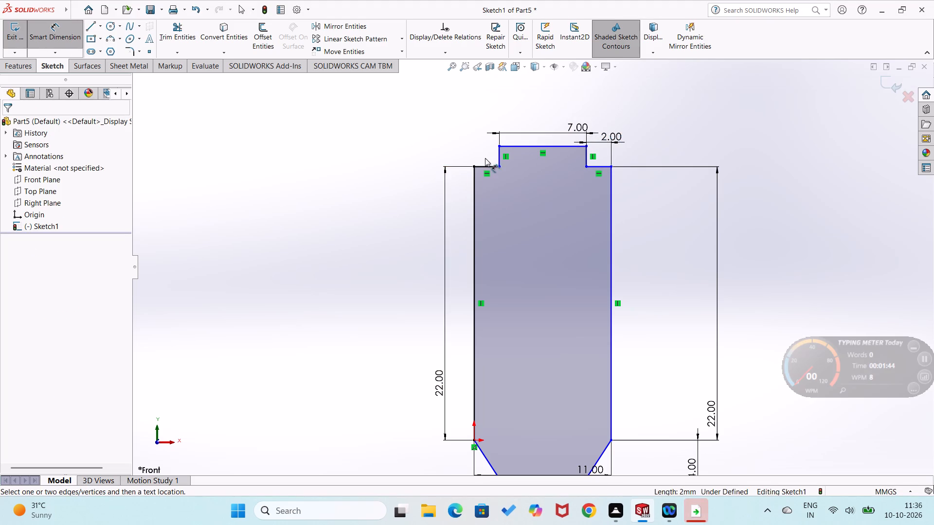
click(495, 166)
click(489, 155)
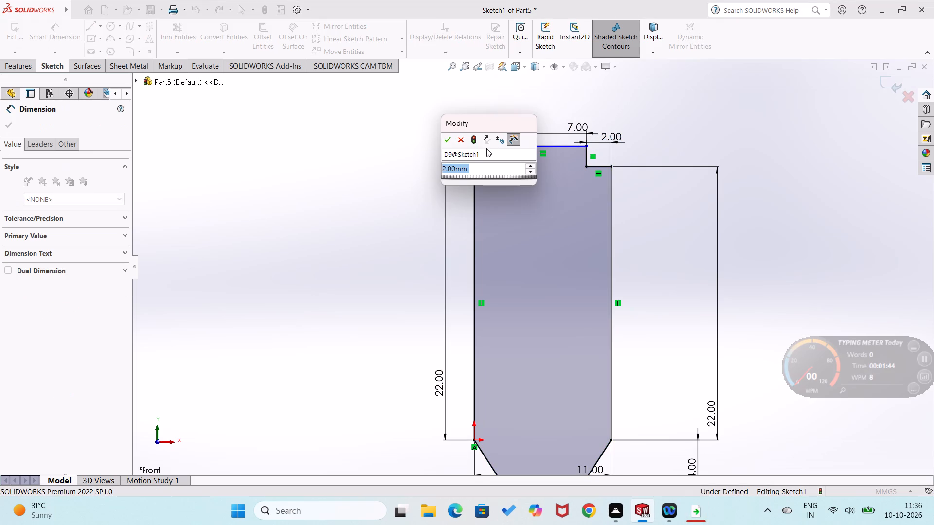
click(450, 138)
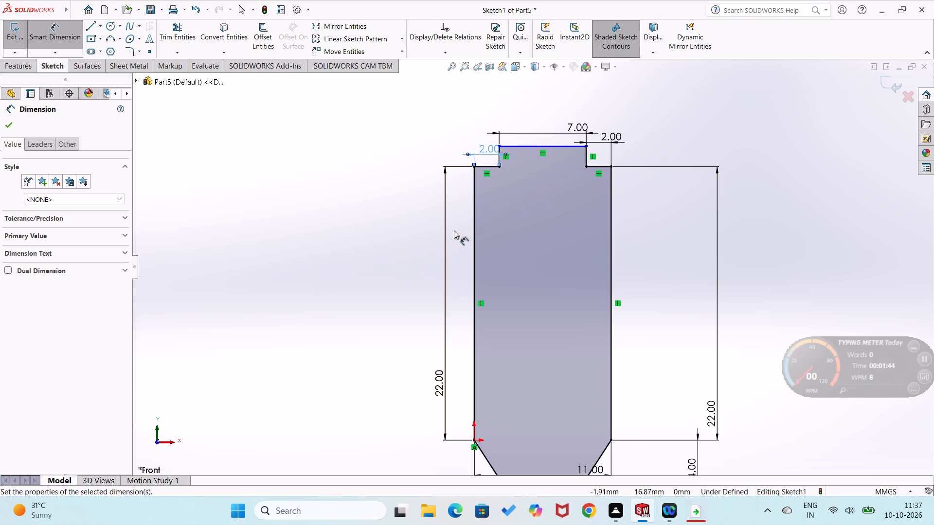
click(406, 209)
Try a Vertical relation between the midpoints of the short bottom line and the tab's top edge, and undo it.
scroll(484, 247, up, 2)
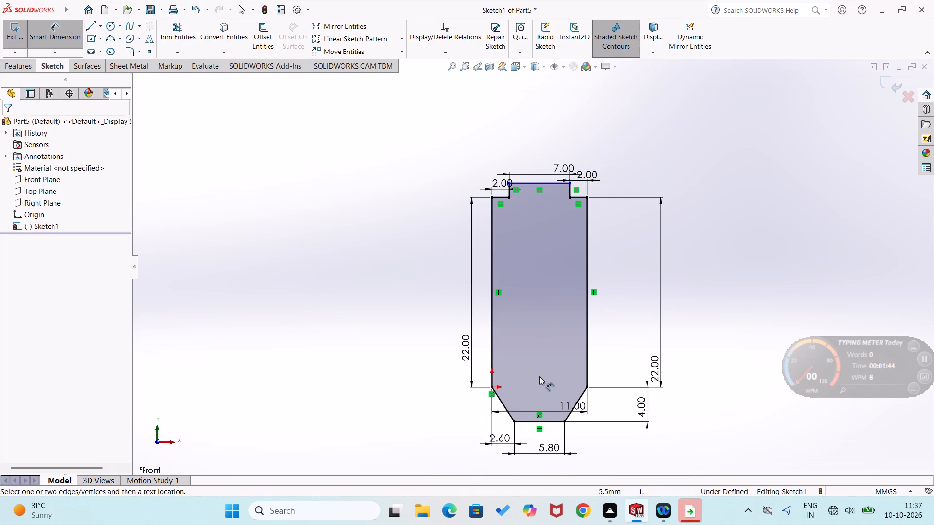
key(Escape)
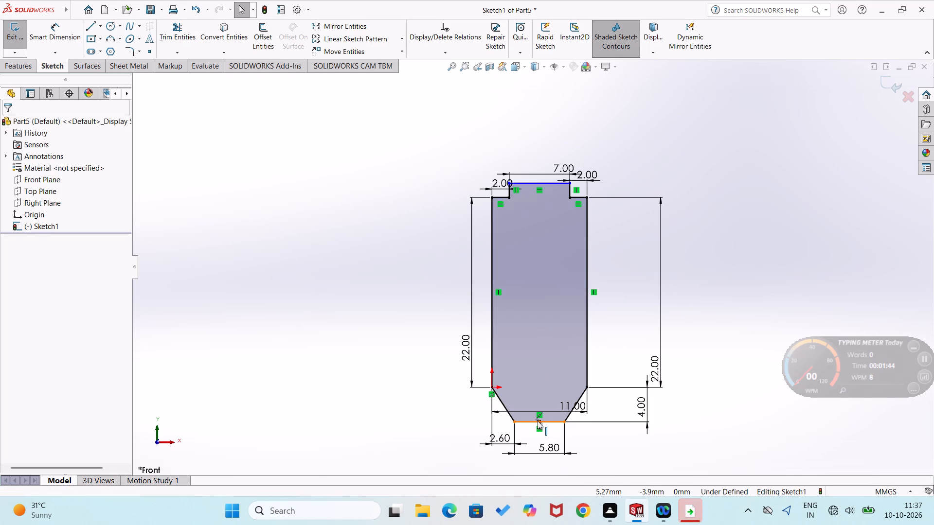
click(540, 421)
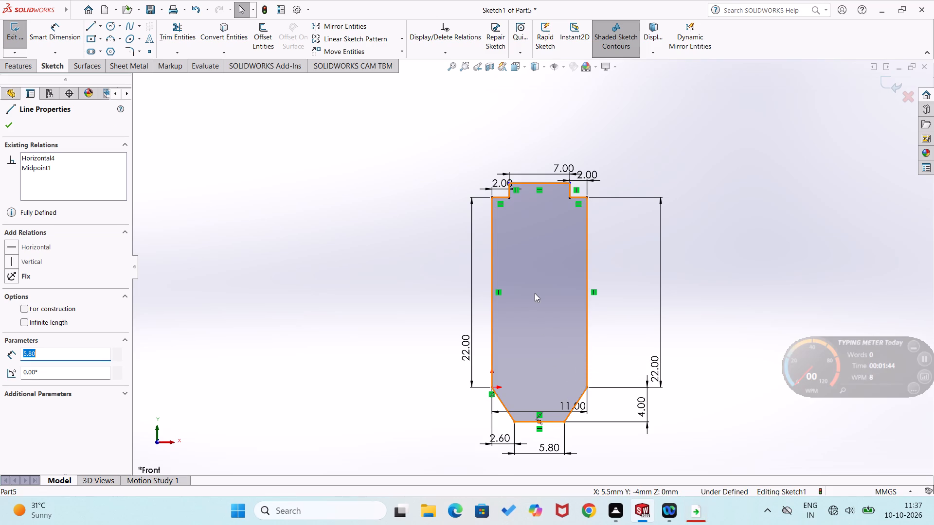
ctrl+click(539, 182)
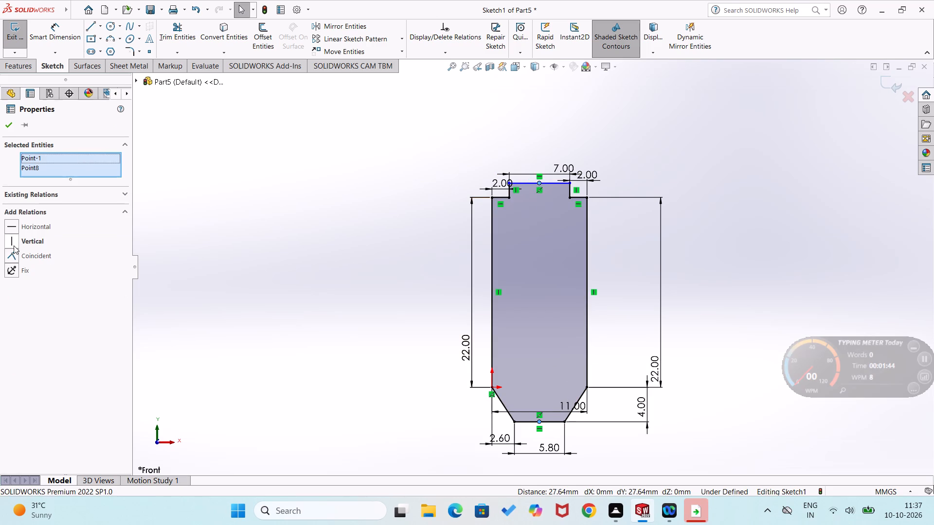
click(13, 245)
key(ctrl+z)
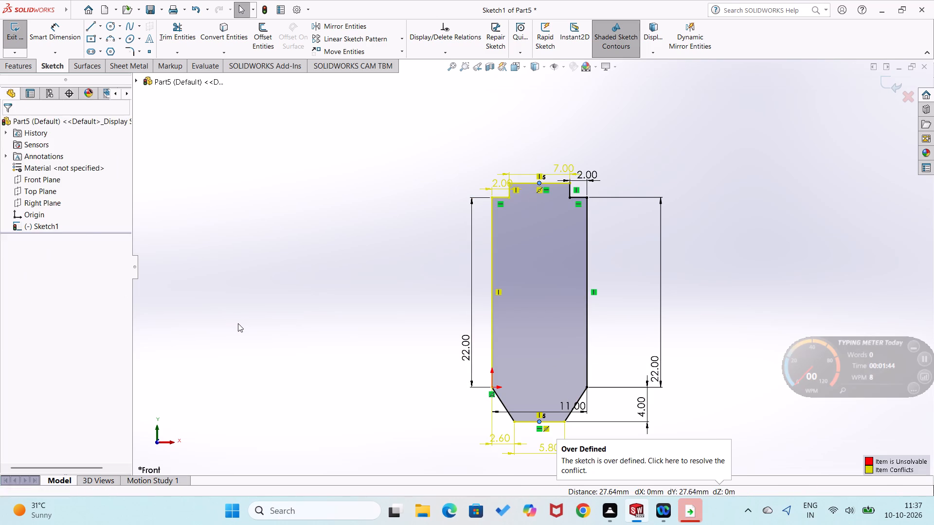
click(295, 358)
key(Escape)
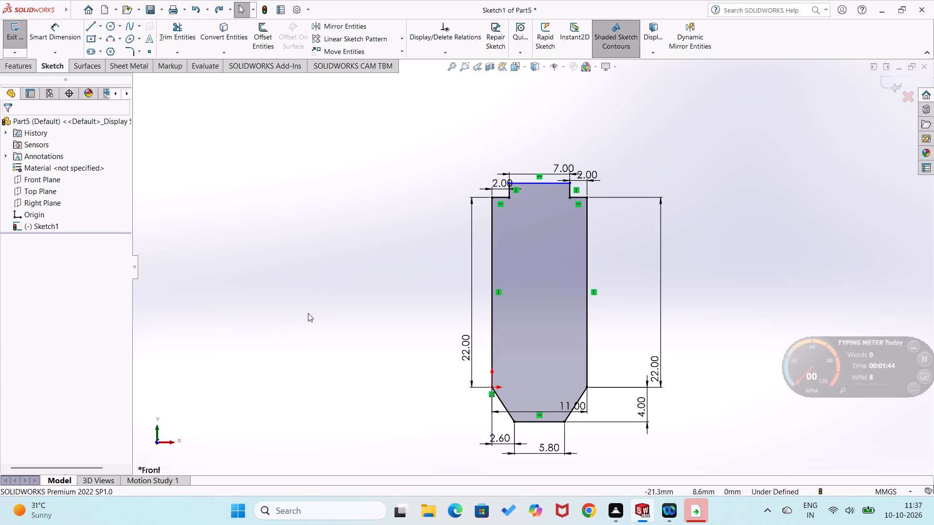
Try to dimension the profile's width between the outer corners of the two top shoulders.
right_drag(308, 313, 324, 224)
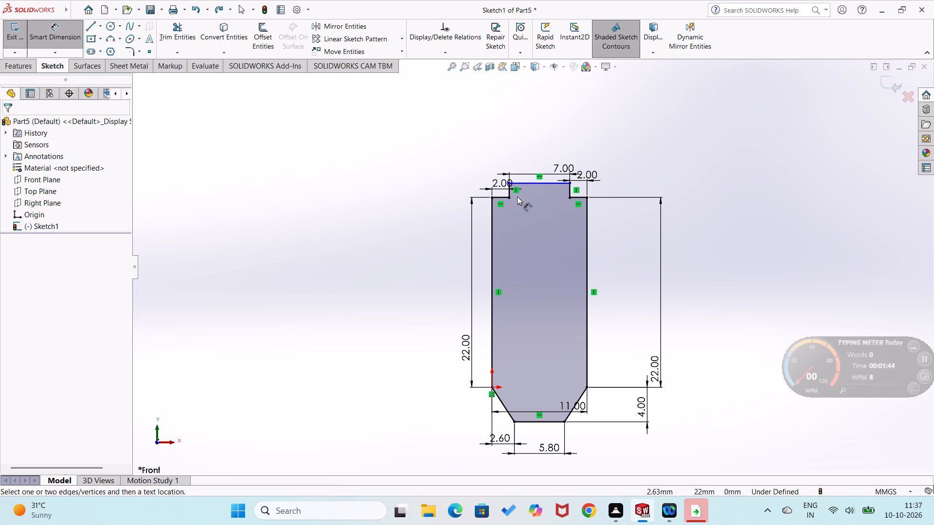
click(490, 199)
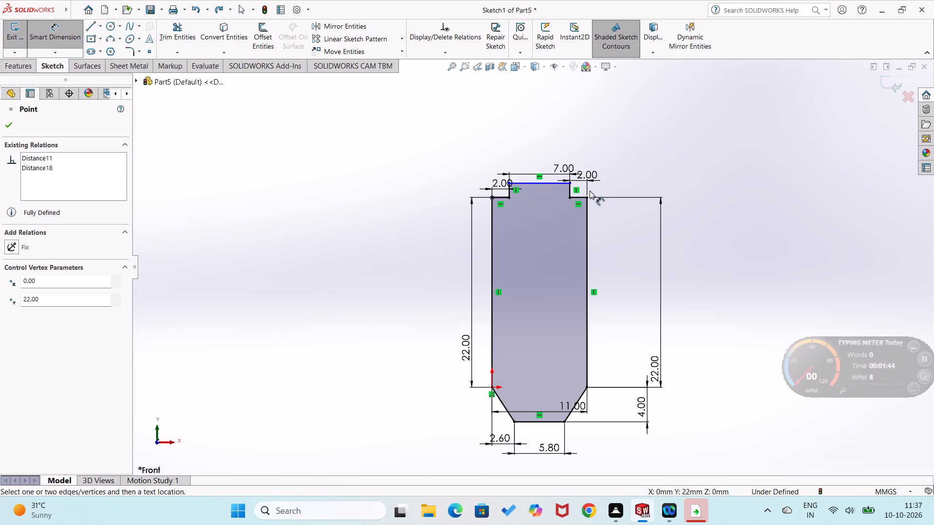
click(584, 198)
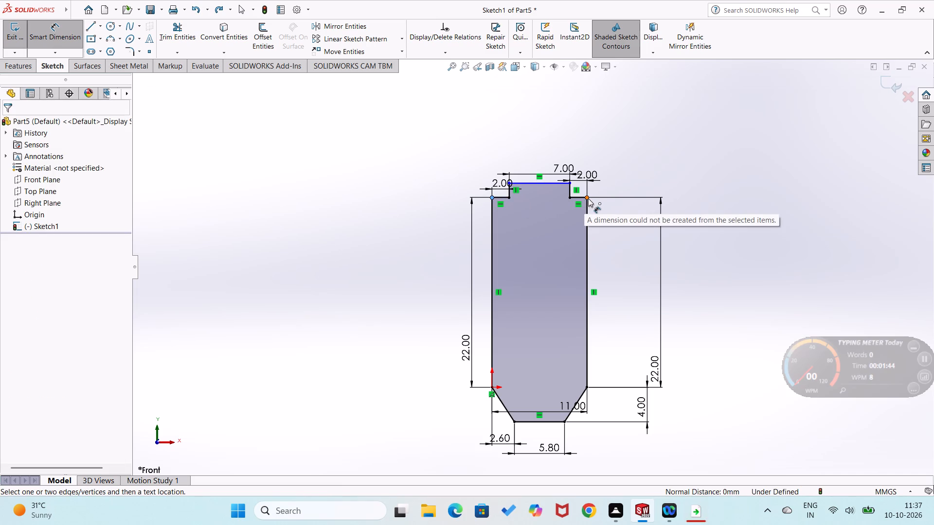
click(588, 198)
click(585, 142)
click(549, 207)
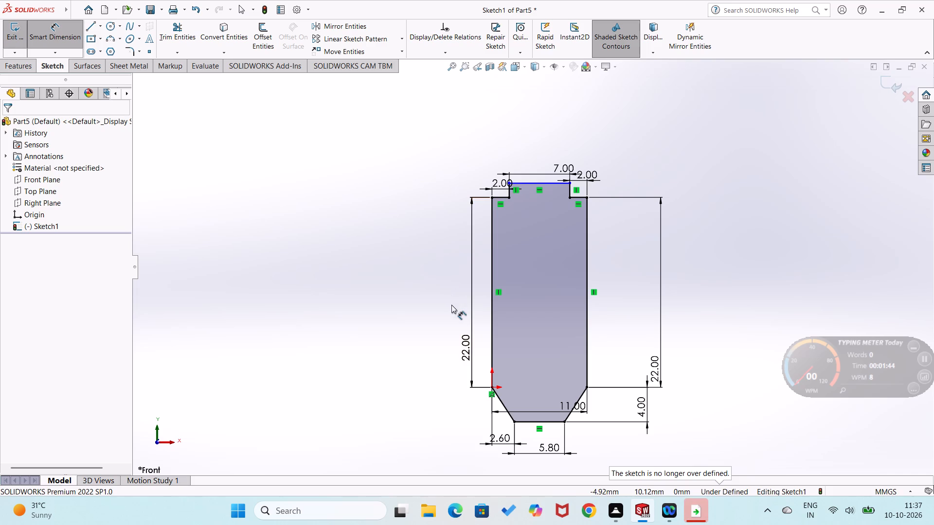
Dimension the raised tab's height to 2 mm, between the left shoulder's outer corner and the tab's upper-left corner.
scroll(489, 197, down, 3)
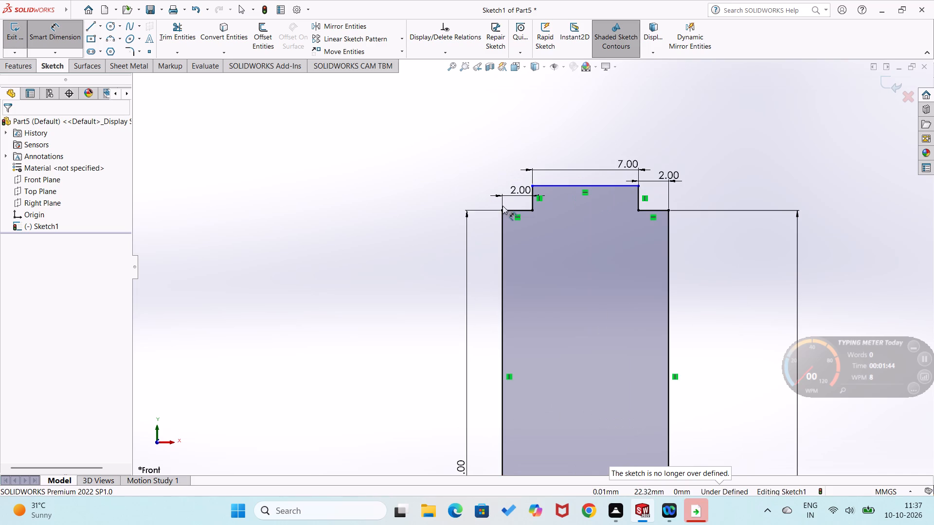
click(503, 212)
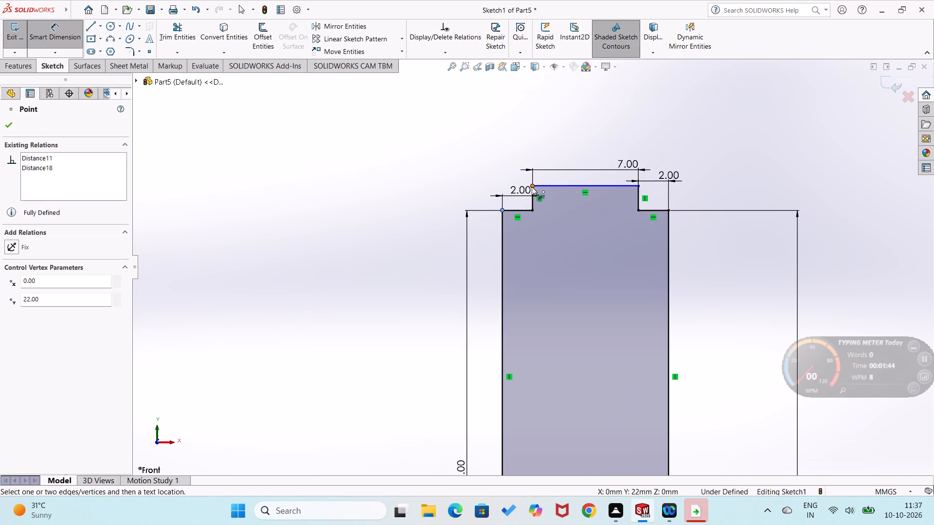
click(532, 187)
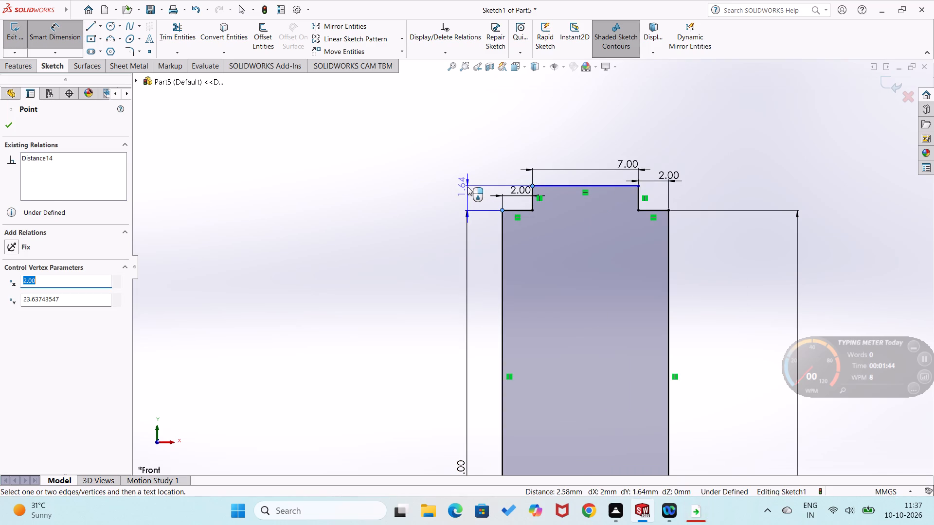
click(467, 187)
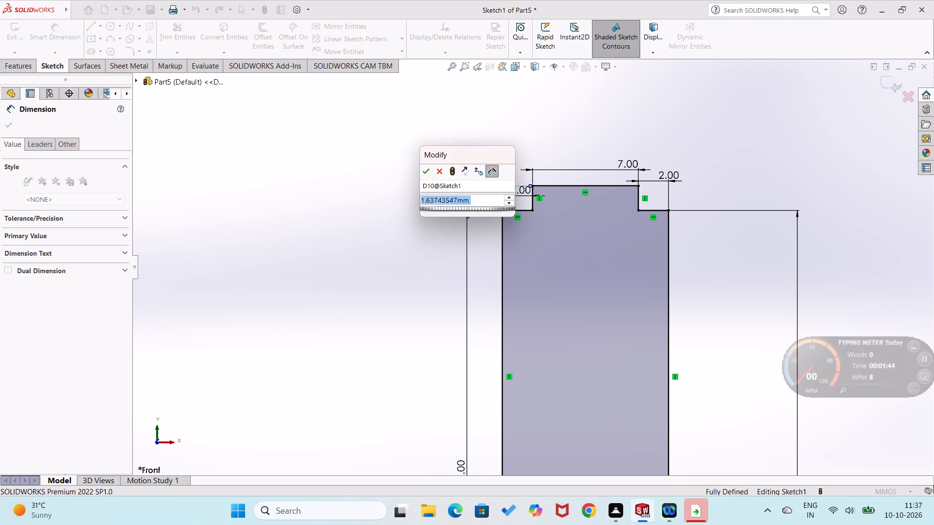
key(2)
key(Return)
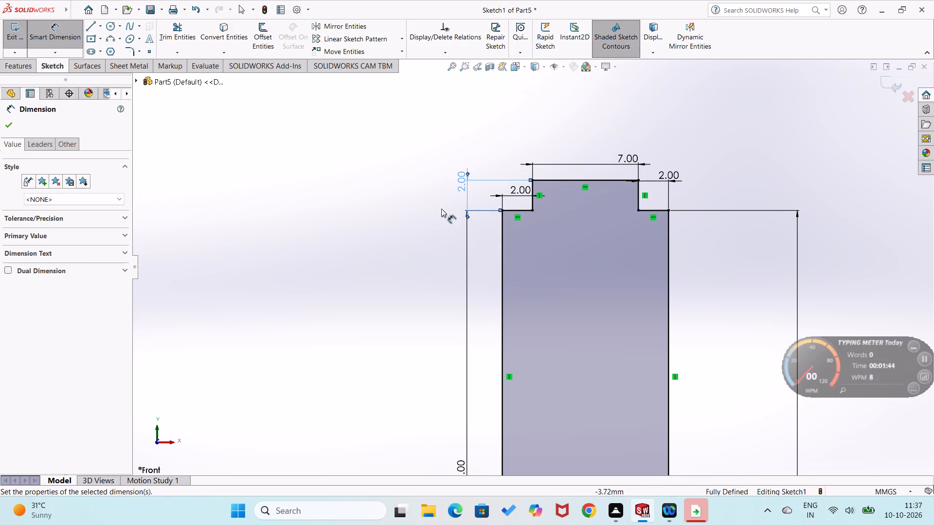
click(429, 221)
scroll(429, 221, up, 4)
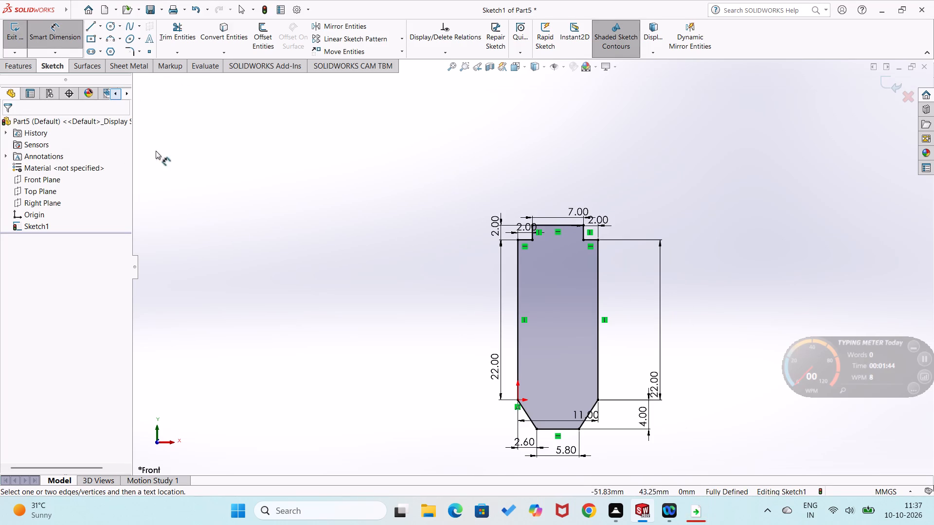
Create a sheet metal Base Flange from the profile, accepting the 1 mm thickness and K-factor of 0.5.
click(136, 68)
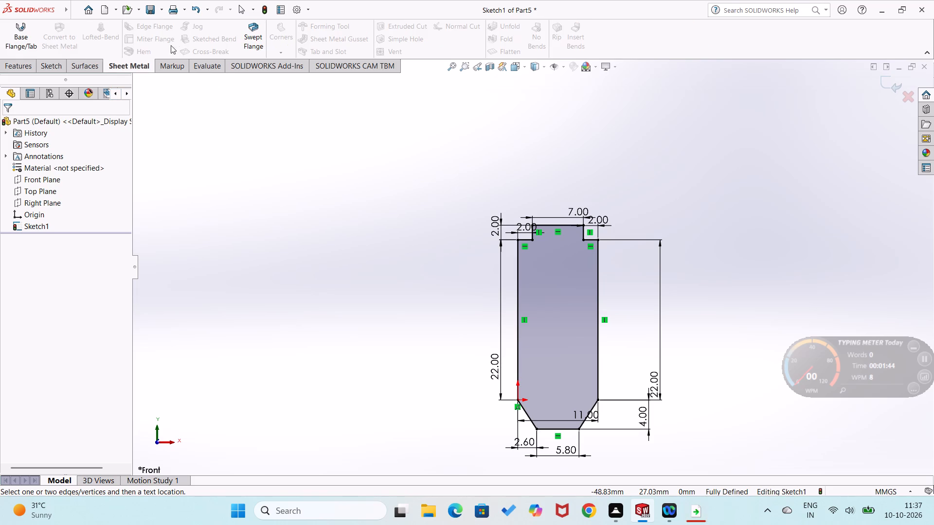
click(20, 44)
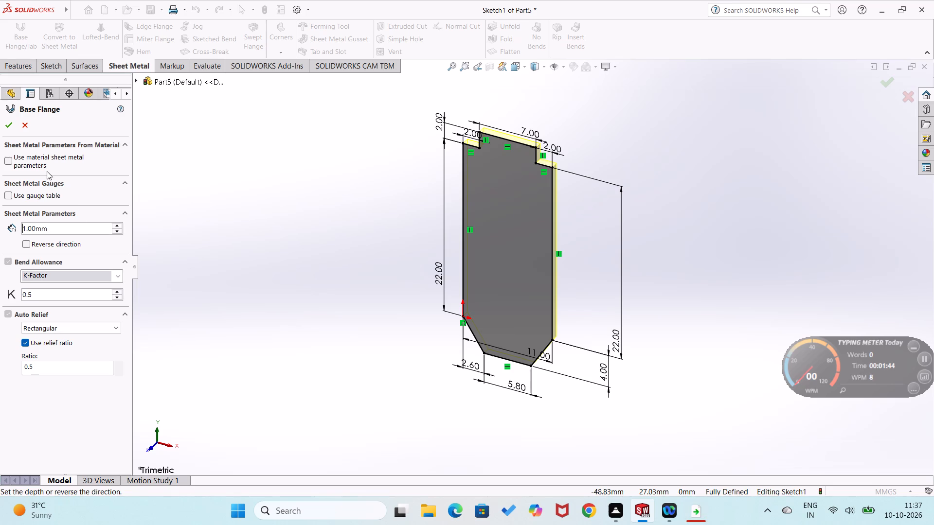
click(13, 127)
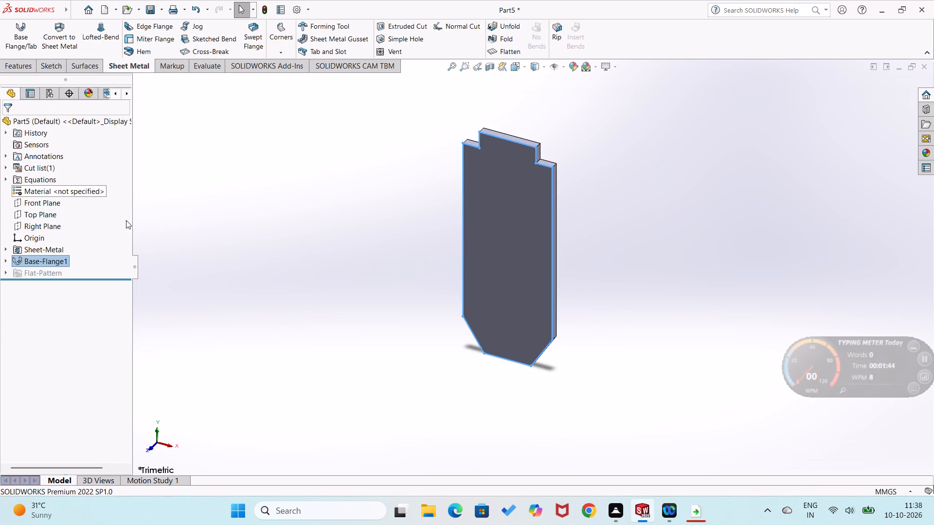
click(206, 254)
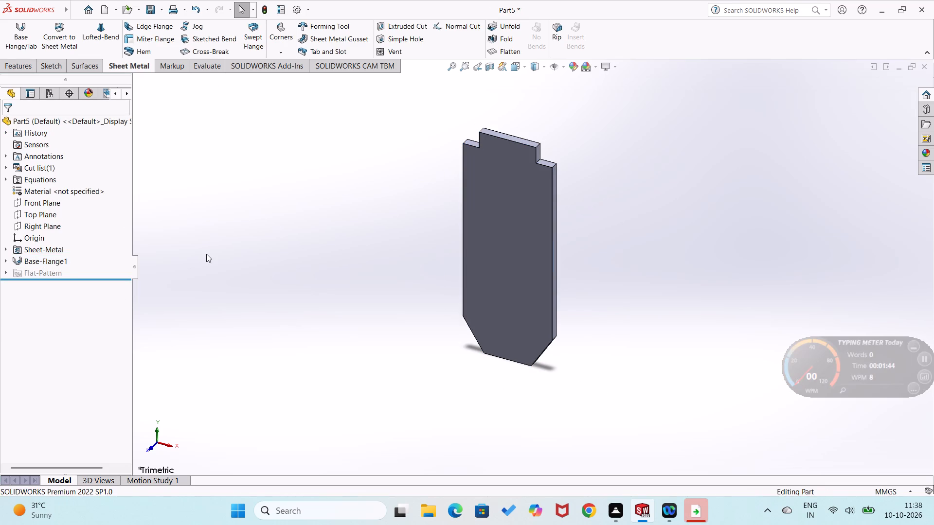
On the flange's front face, sketch a vertical straight slot near the middle, about 18 mm between arc centres and 3.2 mm wide.
right_click(496, 313)
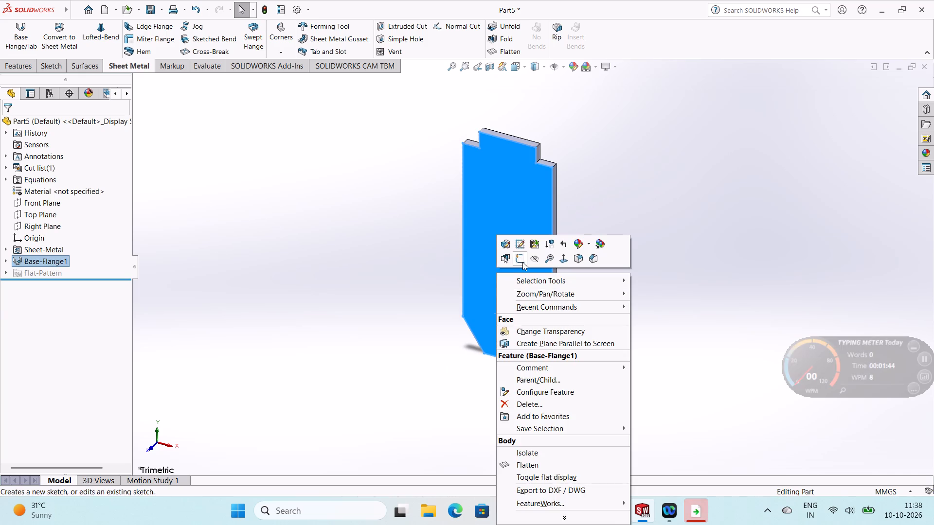
click(521, 258)
click(366, 318)
right_drag(384, 290, 344, 356)
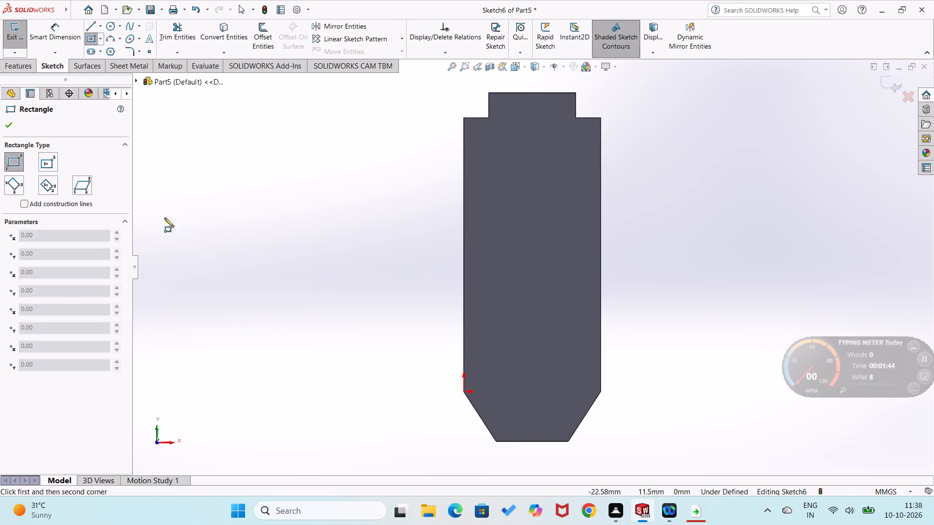
click(92, 50)
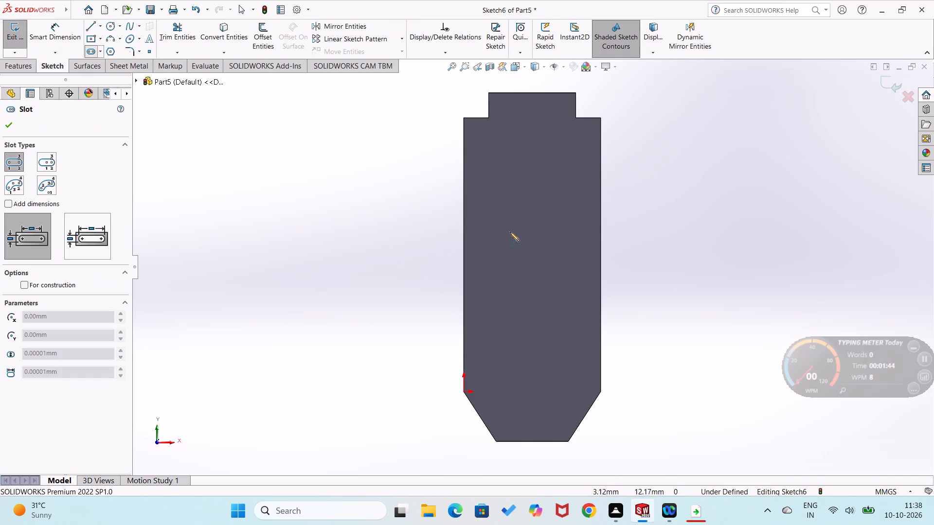
click(530, 160)
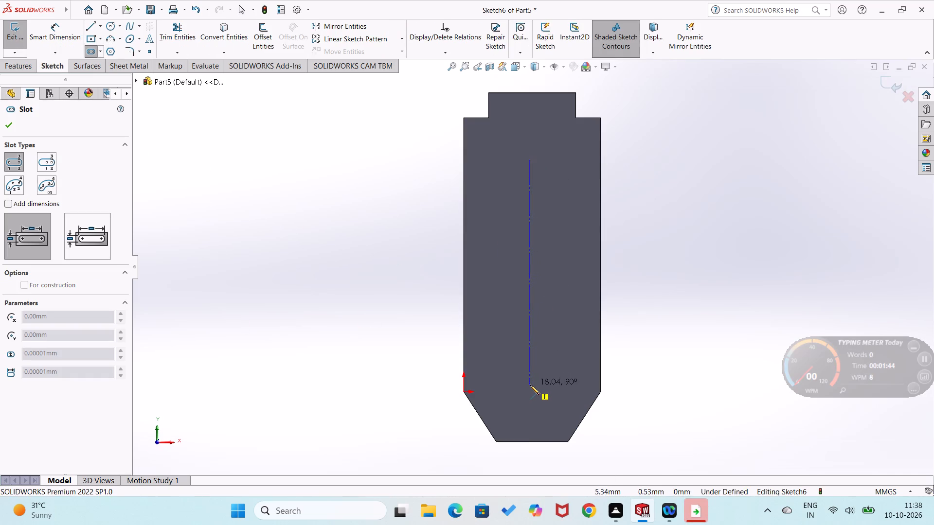
click(528, 385)
click(550, 376)
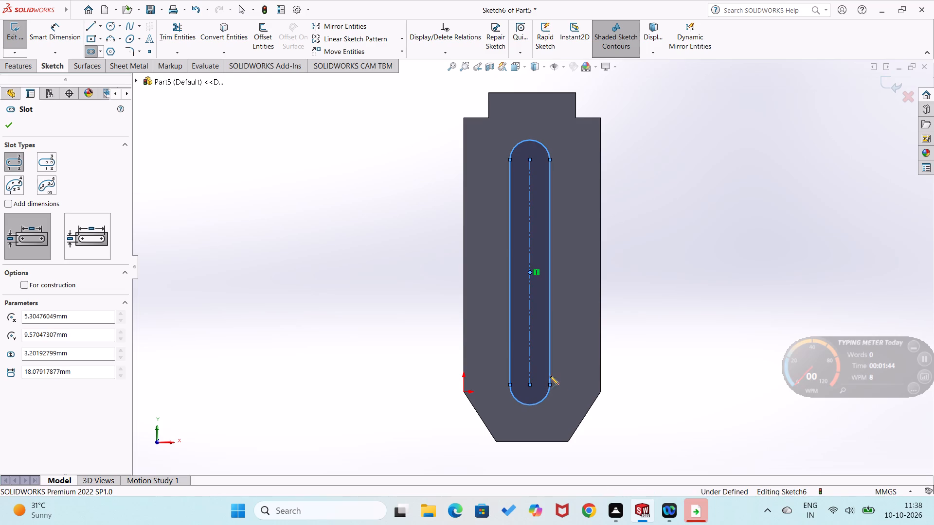
Dimension the slot's centre-to-centre length to 19 mm.
right_drag(691, 419, 732, 354)
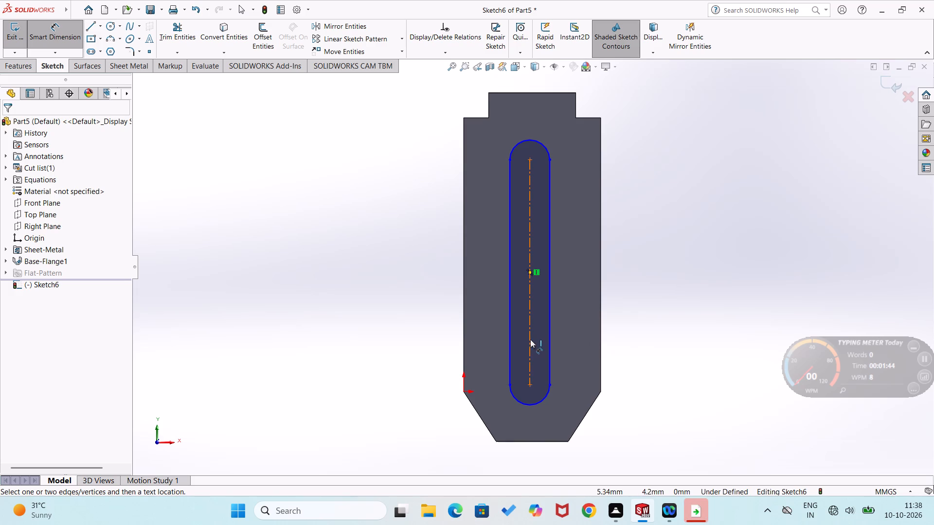
click(531, 366)
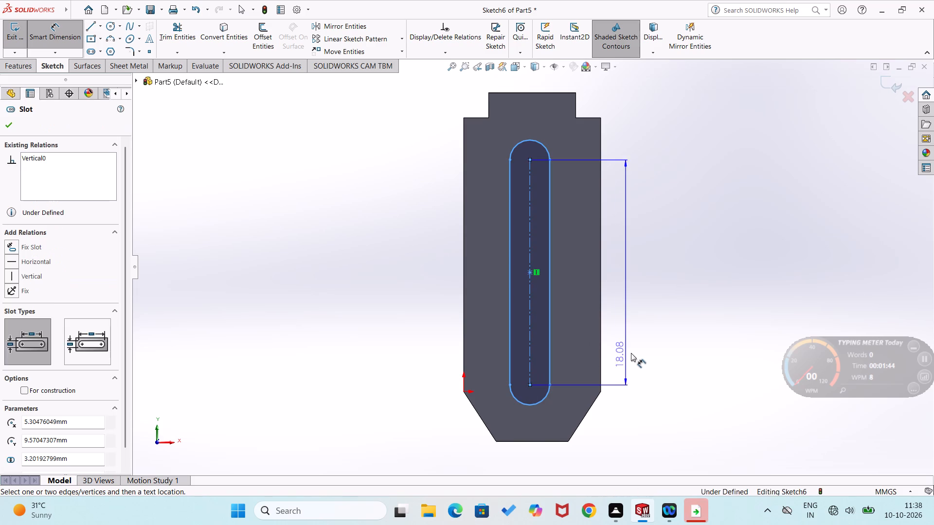
click(633, 352)
text(19)
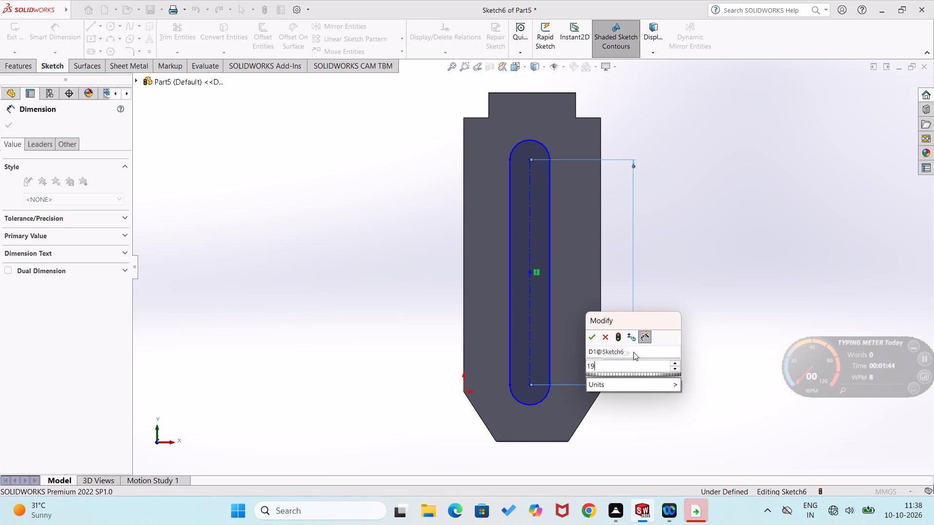
key(Return)
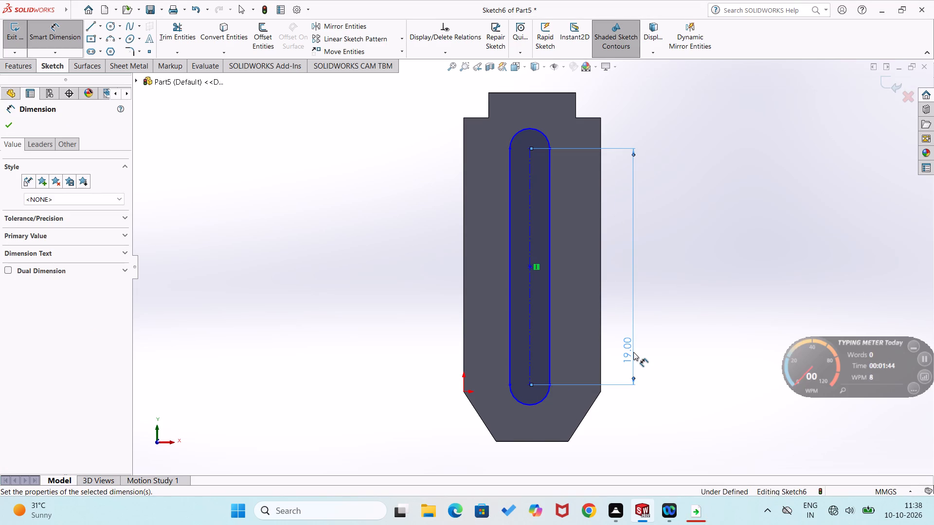
click(395, 336)
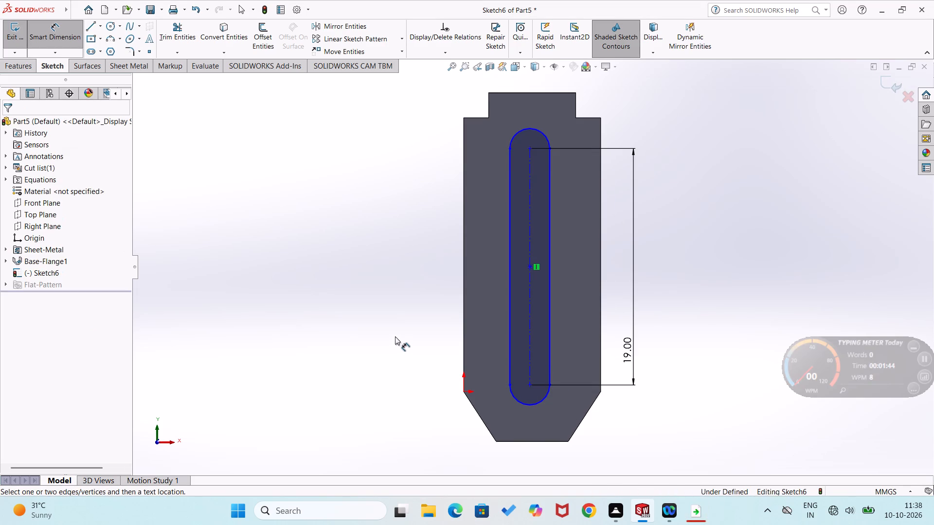
Dimension the vertical distance from the left shoulder's outer corner to the slot's upper arc centre to 1.5 mm.
click(463, 118)
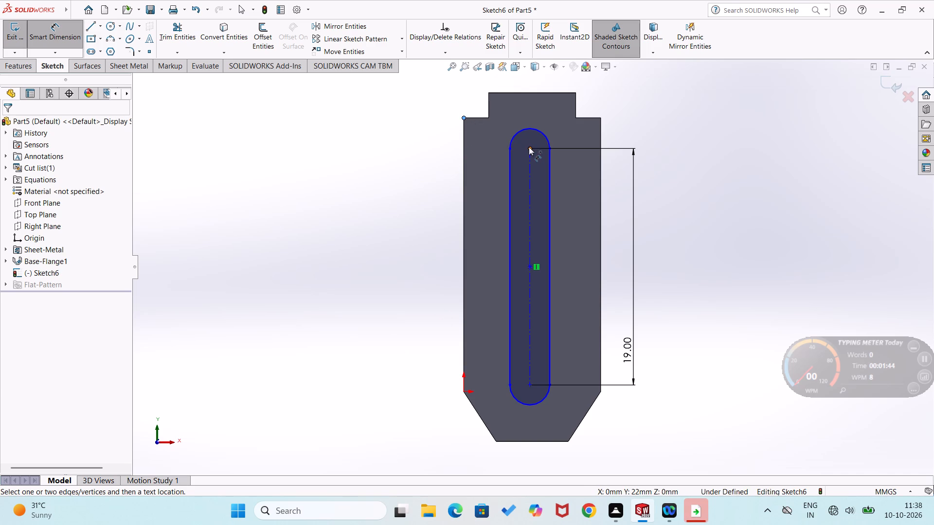
click(529, 147)
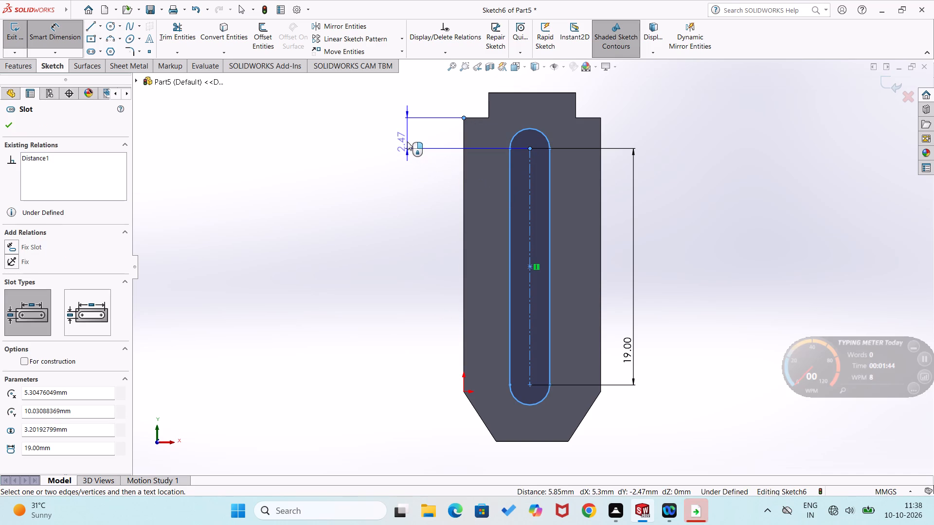
click(407, 141)
text(1.5)
key(Return)
click(396, 179)
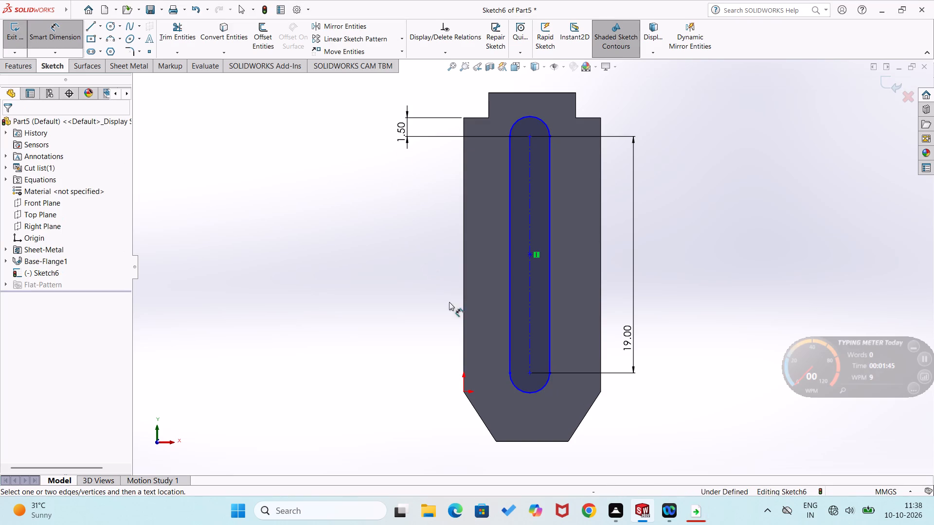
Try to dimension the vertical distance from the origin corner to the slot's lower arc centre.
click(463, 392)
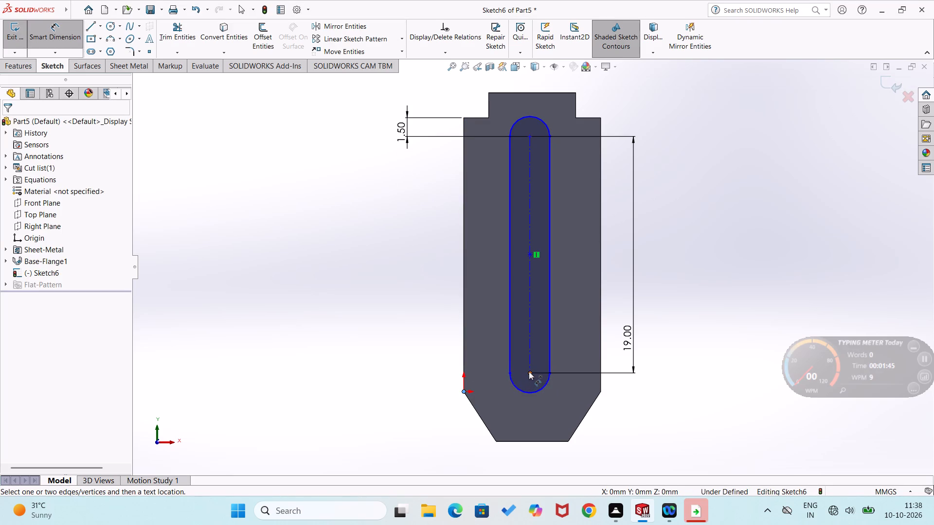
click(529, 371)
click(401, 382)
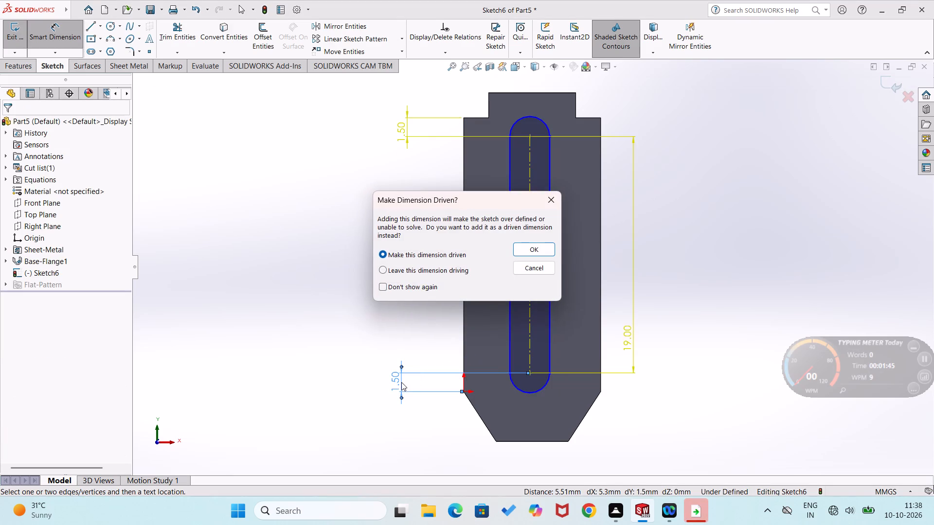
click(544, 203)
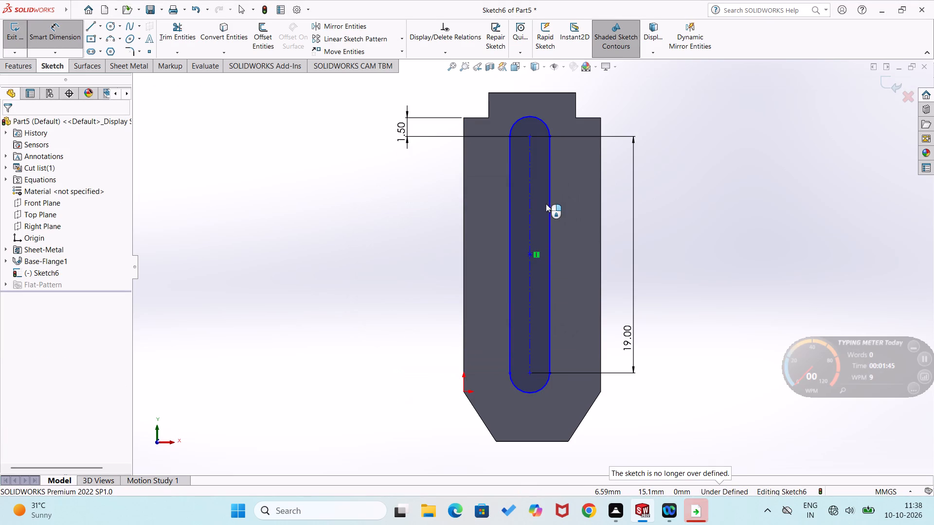
Dimension the slot's lower end arc to a 2 mm radius.
click(545, 387)
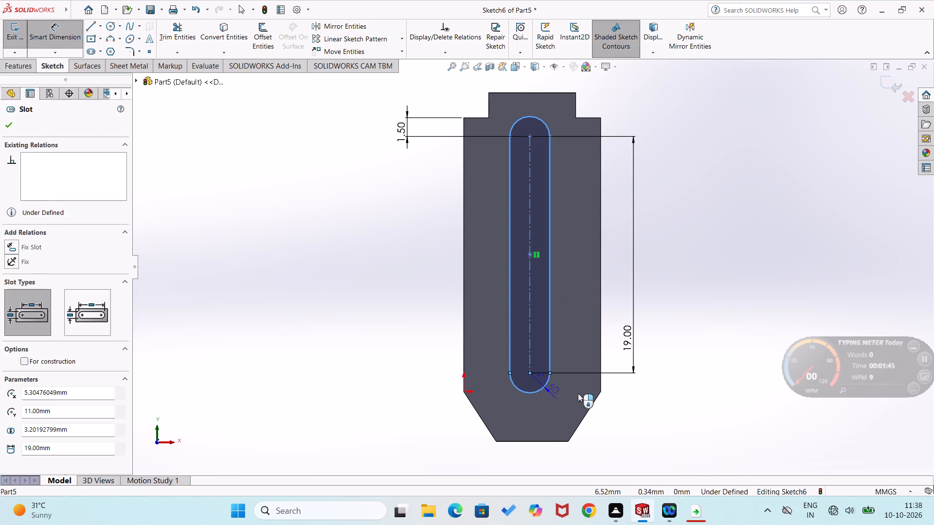
click(615, 416)
key(2)
key(Return)
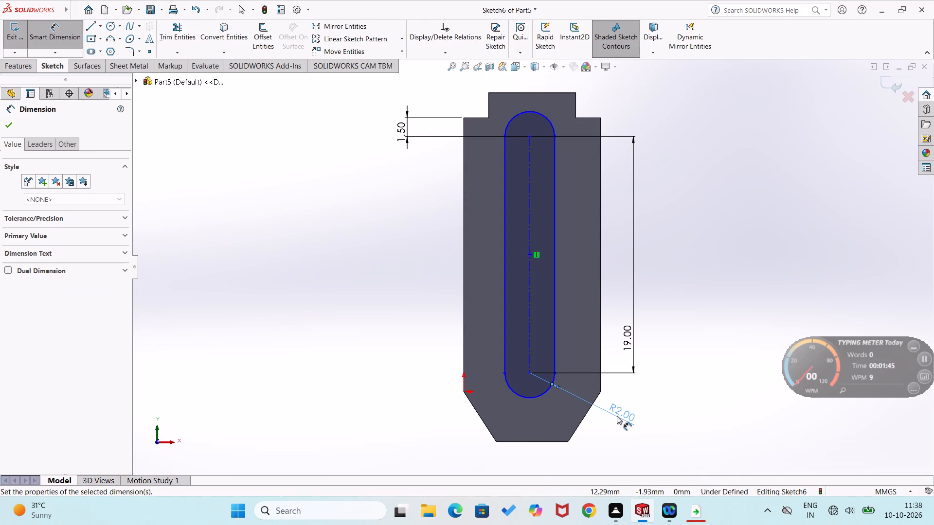
click(726, 323)
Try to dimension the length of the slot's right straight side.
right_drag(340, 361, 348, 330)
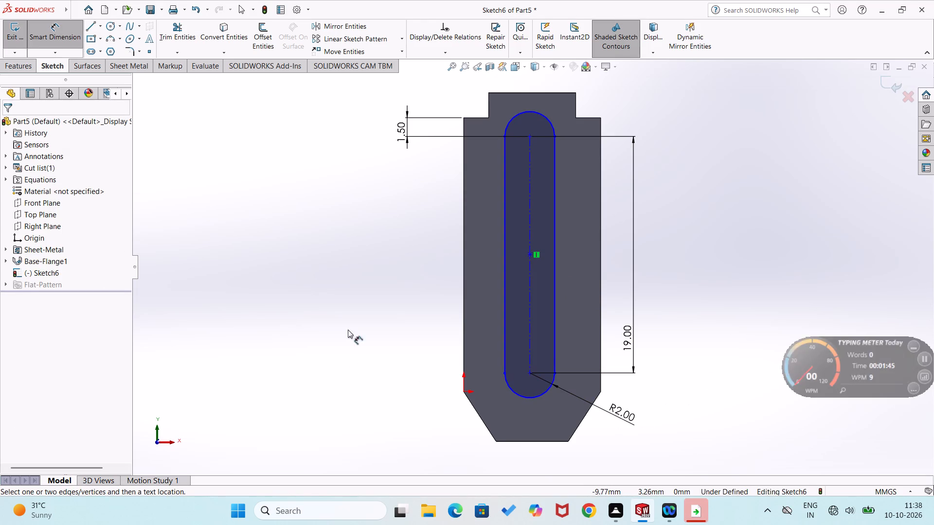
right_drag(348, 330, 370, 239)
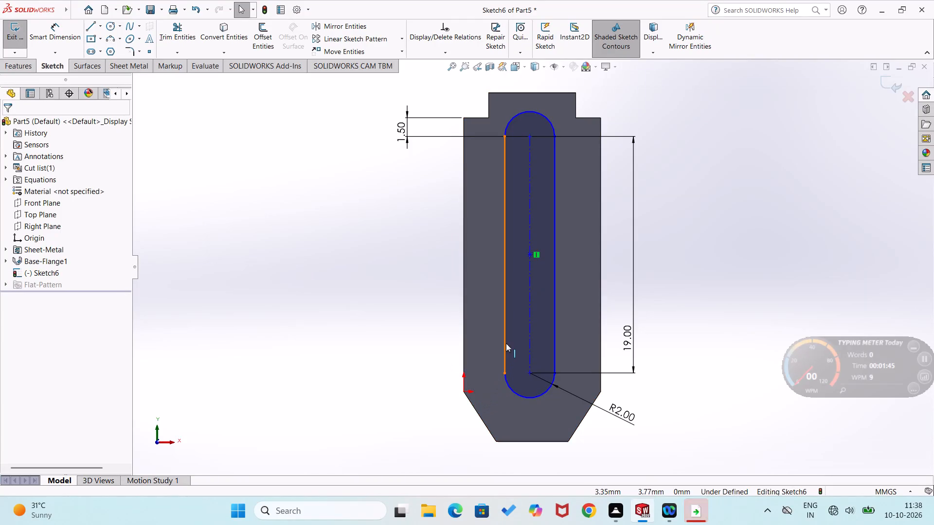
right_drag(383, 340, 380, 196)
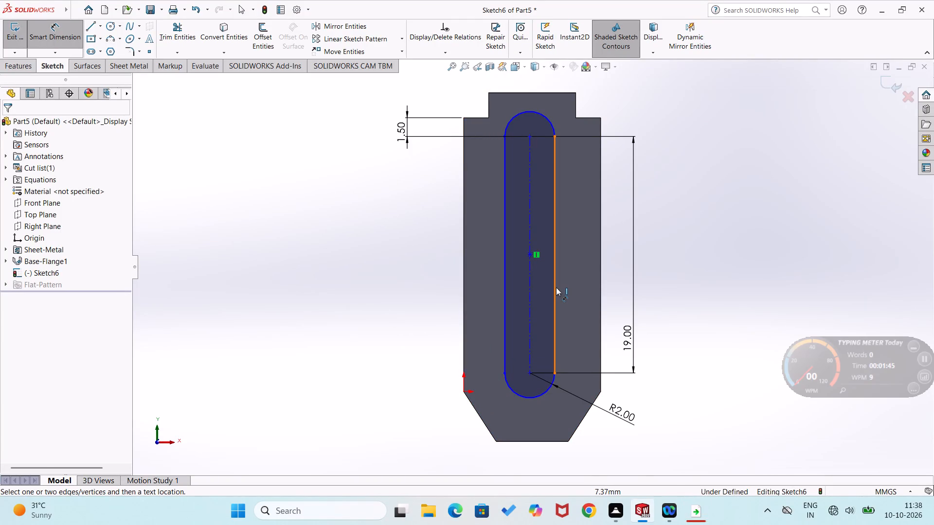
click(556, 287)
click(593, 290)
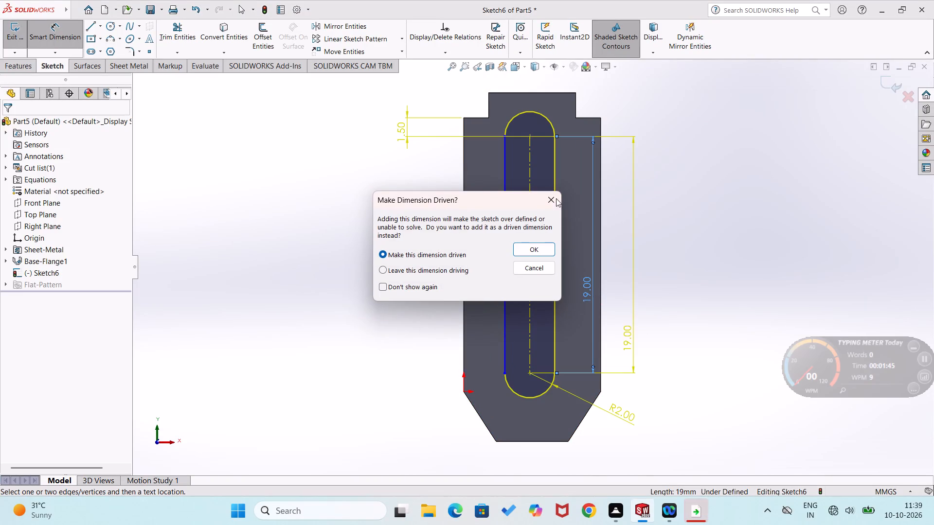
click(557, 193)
Dimension the horizontal distance from the origin corner to the slot's lower arc centre, keeping its drawn value.
click(463, 393)
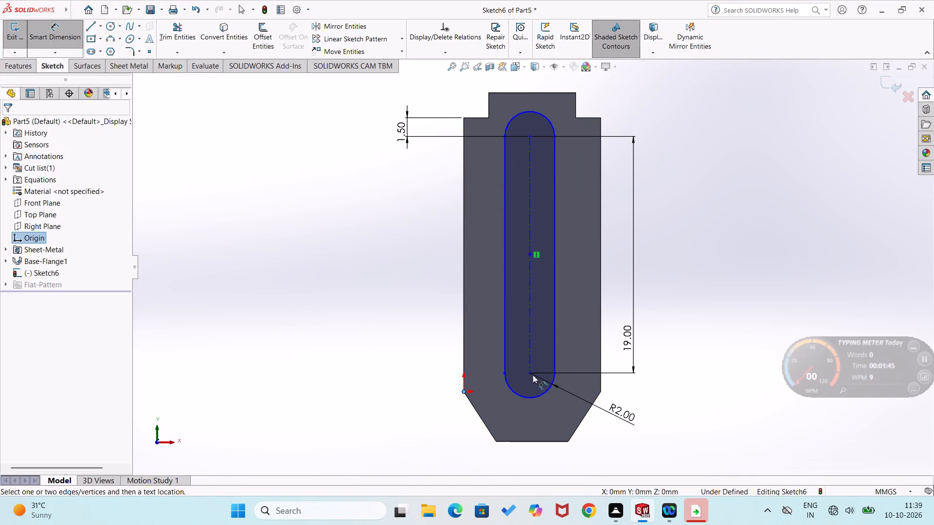
click(531, 373)
click(479, 456)
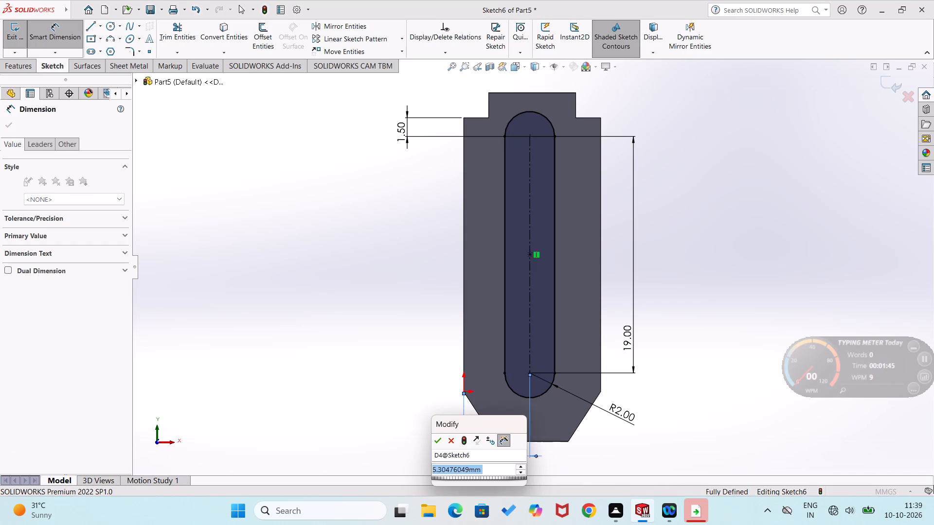
click(435, 438)
click(359, 375)
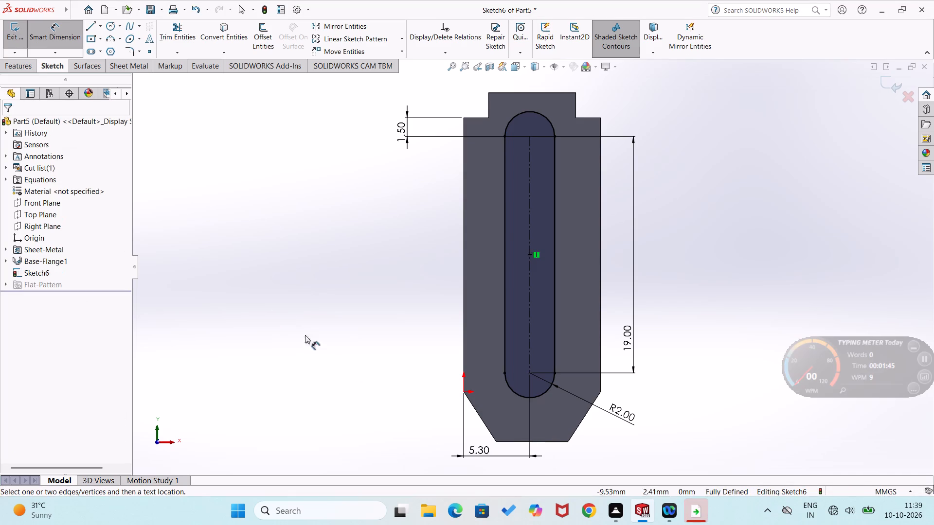
Cut the slot through the plate with a blind 10 mm Extruded Cut, keeping Normal cut enabled.
click(116, 66)
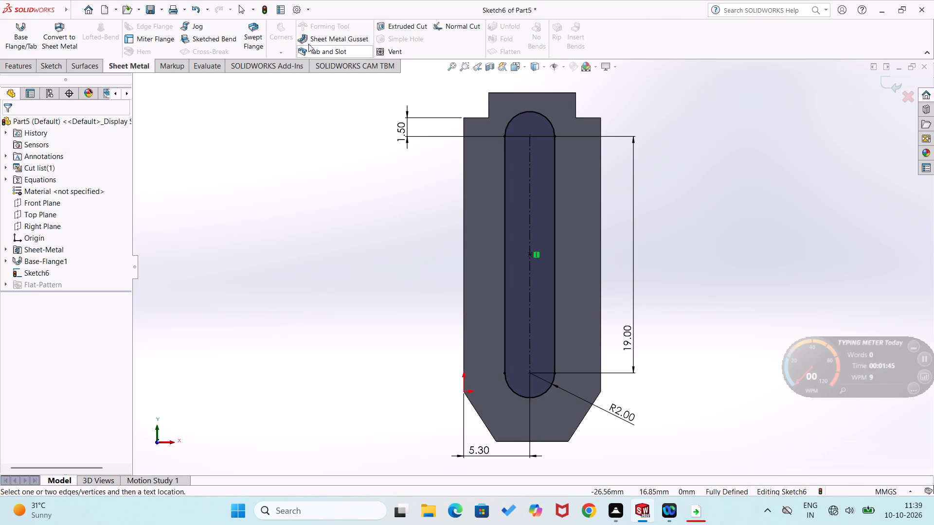
click(390, 27)
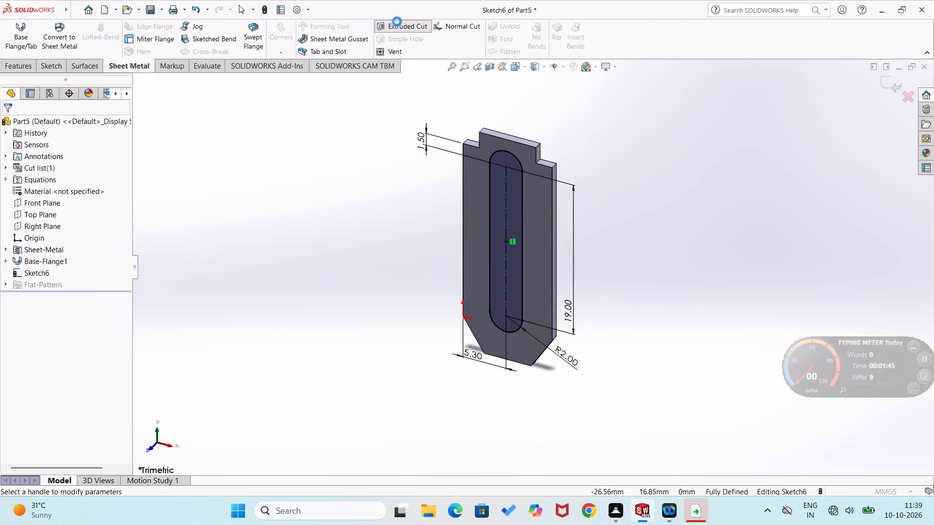
click(8, 124)
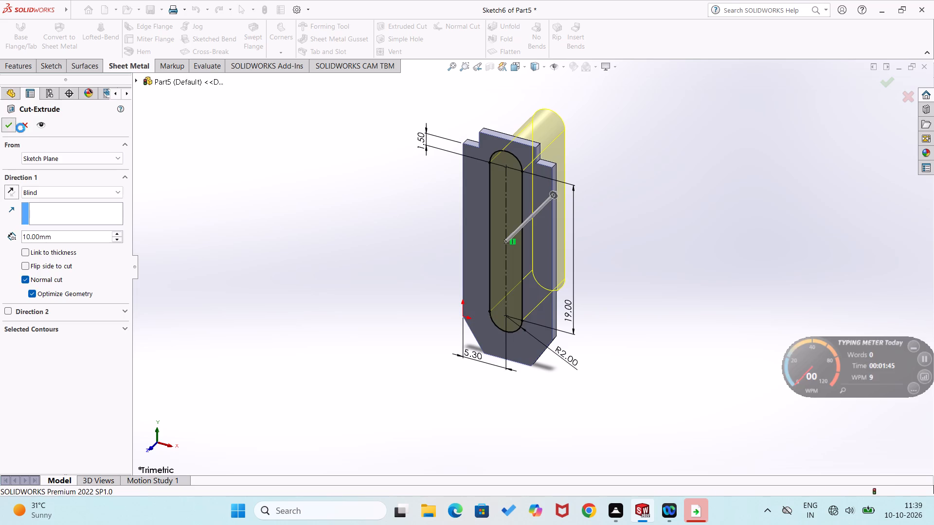
click(170, 170)
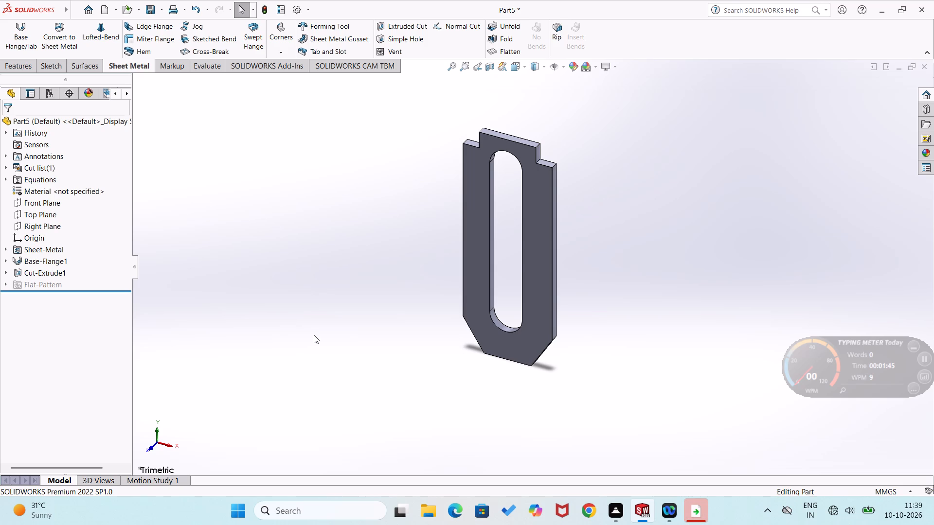
Place a 90° edge flange on the upper tab's top edge, projecting 7 mm towards the front.
click(140, 23)
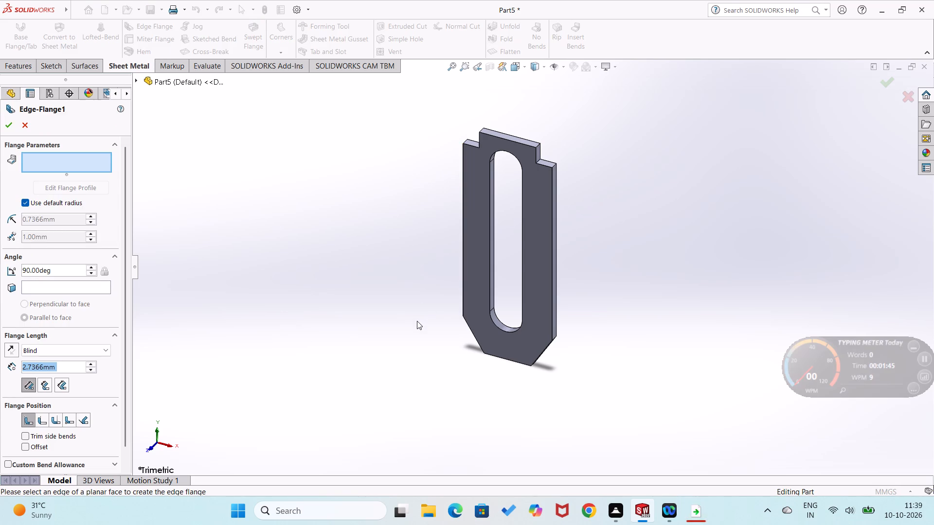
middle_drag(417, 321, 501, 304)
scroll(501, 304, up, 1)
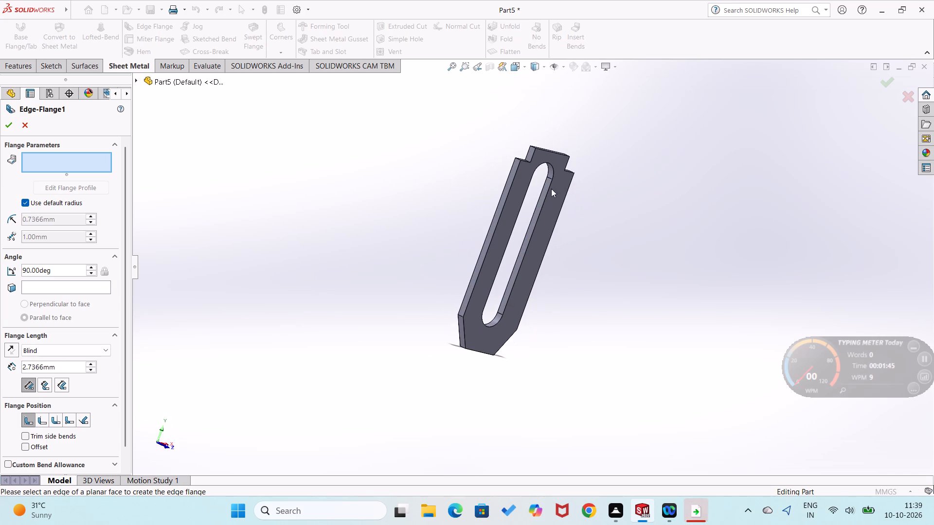
middle_drag(537, 181, 527, 232)
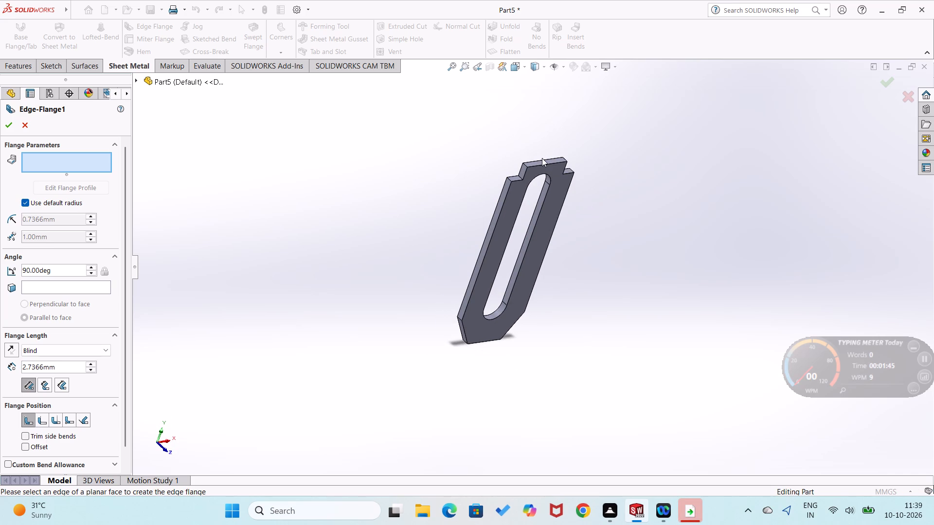
click(542, 159)
scroll(546, 192, down, 1)
middle_drag(546, 192, 553, 175)
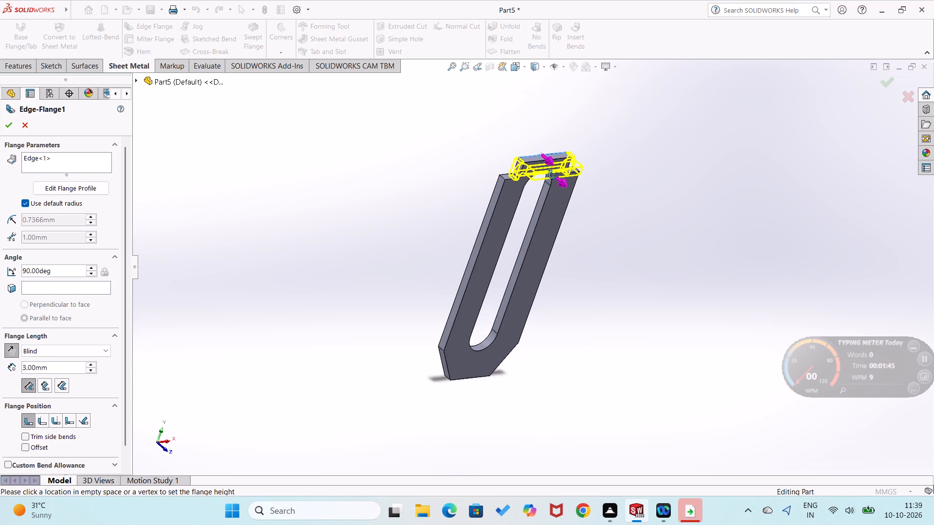
middle_drag(553, 175, 603, 166)
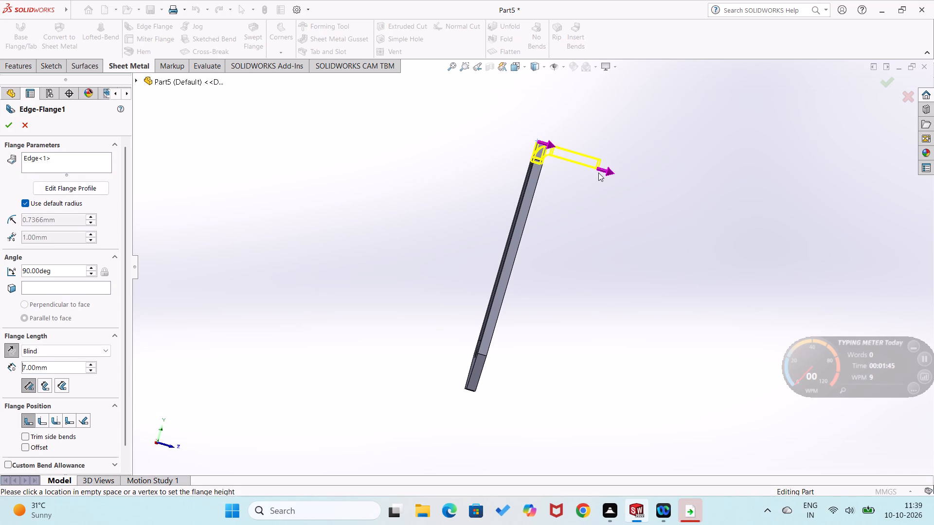
click(598, 173)
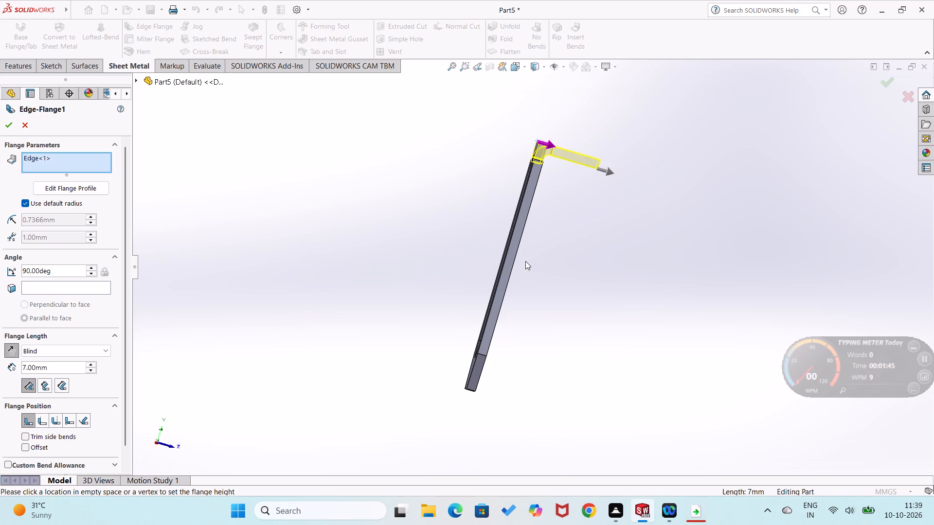
Set the edge flange's position to Material Outside and its length to 5 mm.
middle_drag(506, 287, 465, 288)
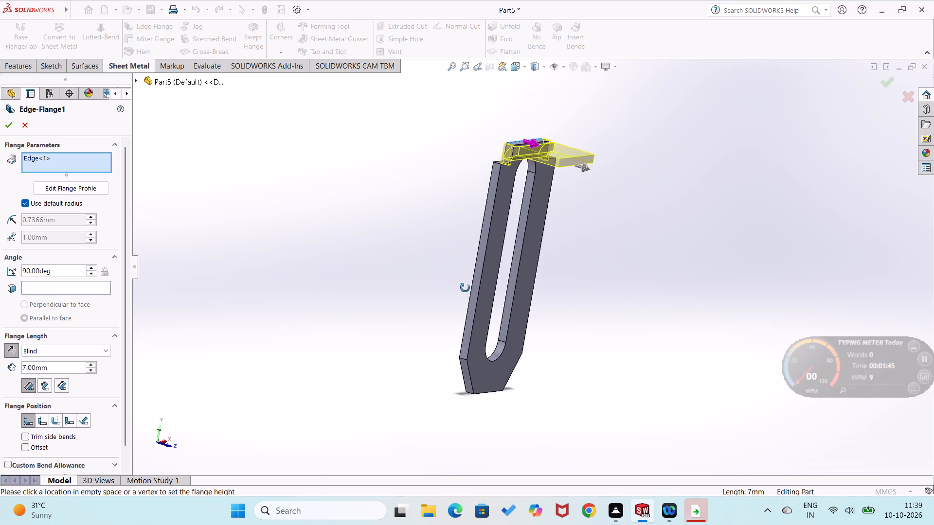
middle_drag(465, 288, 443, 242)
click(44, 419)
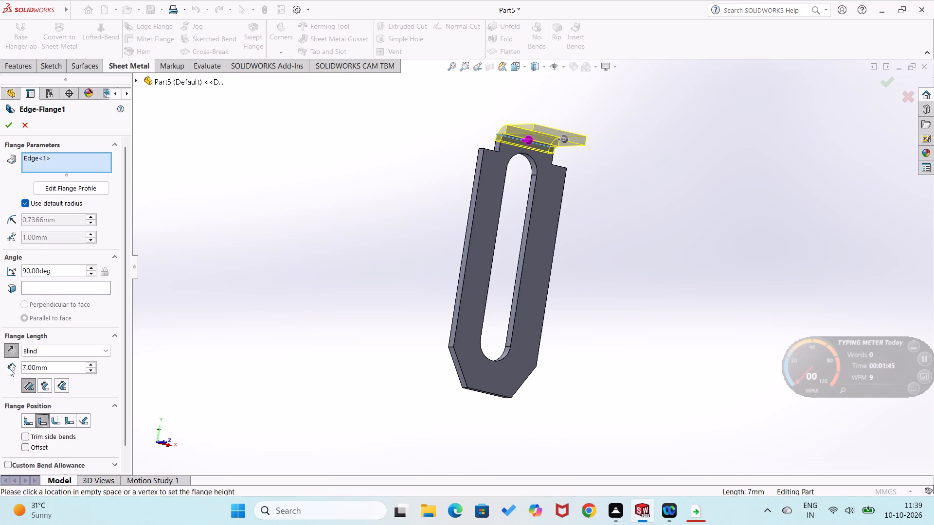
drag(67, 367, 0, 364)
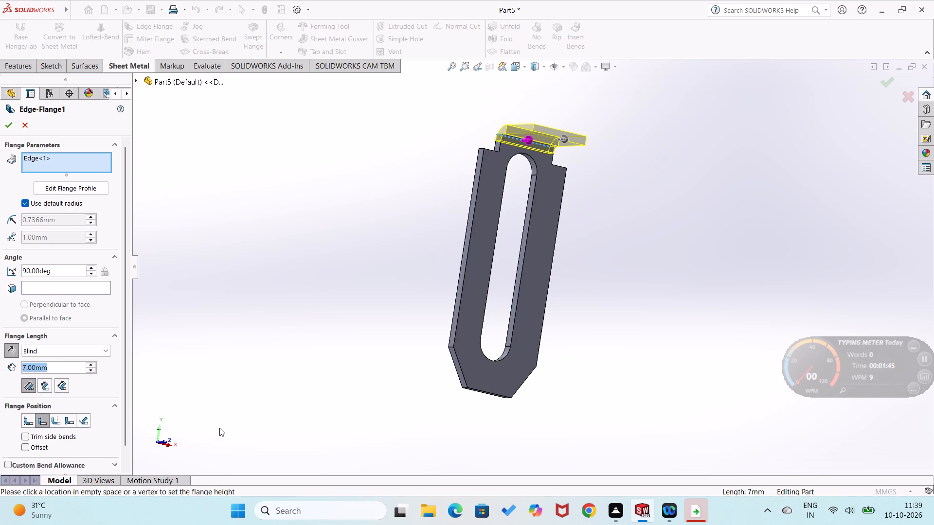
key(5)
key(Return)
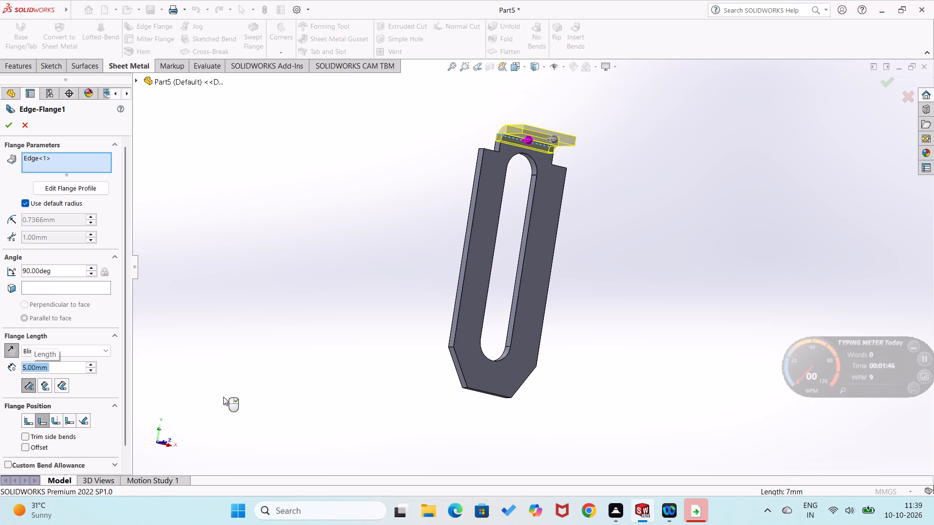
Set the edge flange's length to 4 mm and finish the flange.
middle_drag(304, 401, 356, 331)
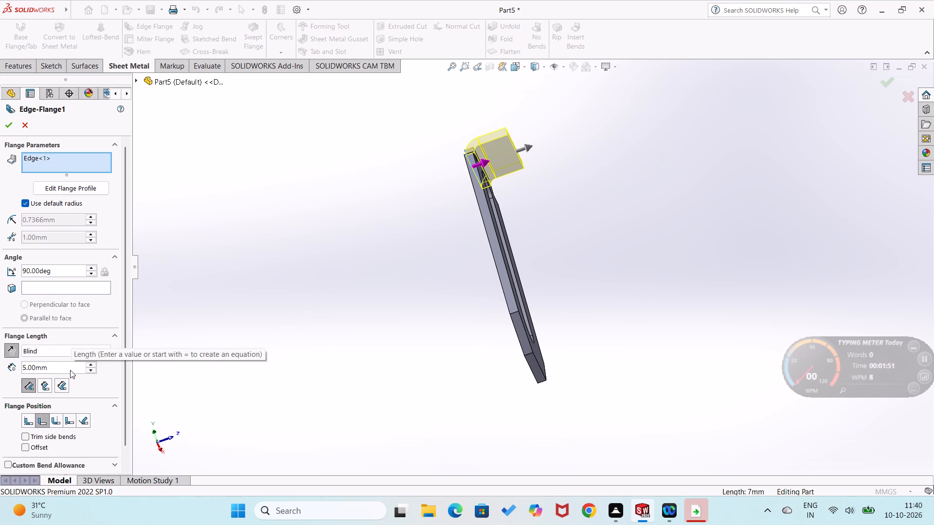
drag(64, 366, 6, 366)
key(4)
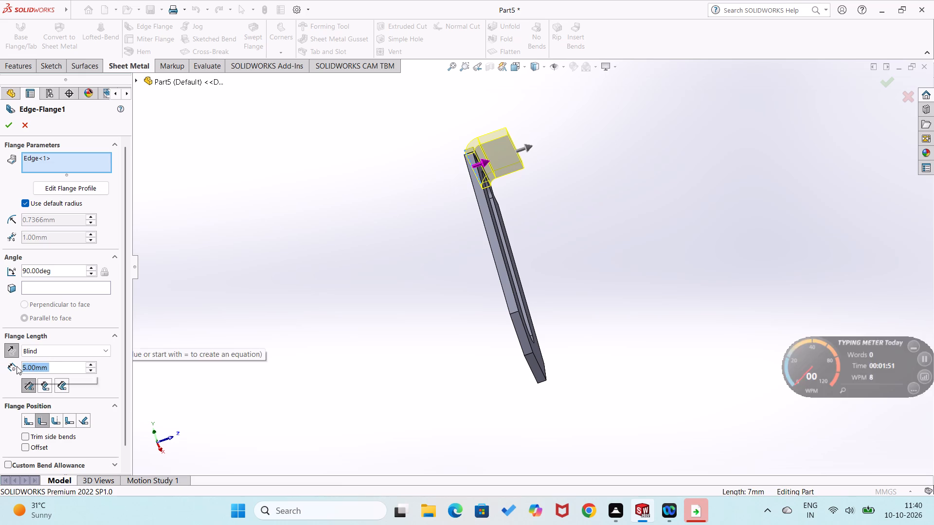
key(Return)
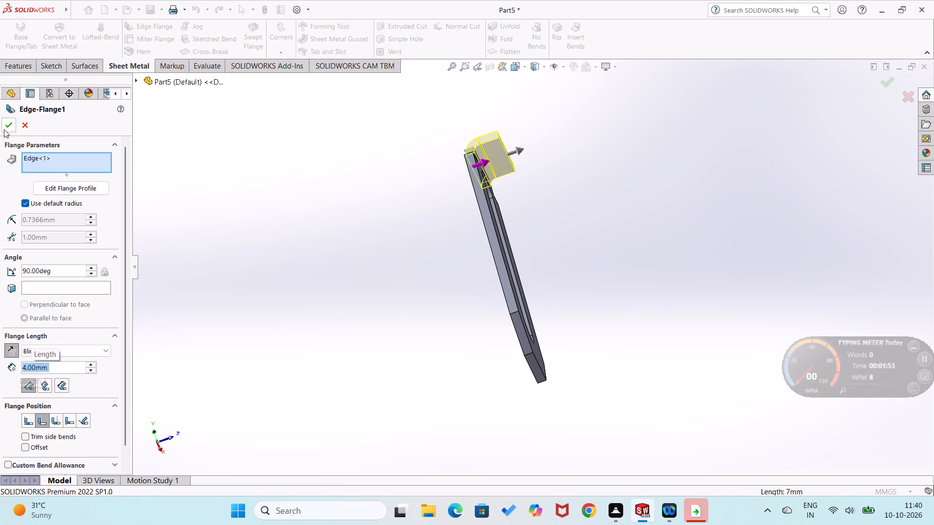
click(4, 129)
click(282, 268)
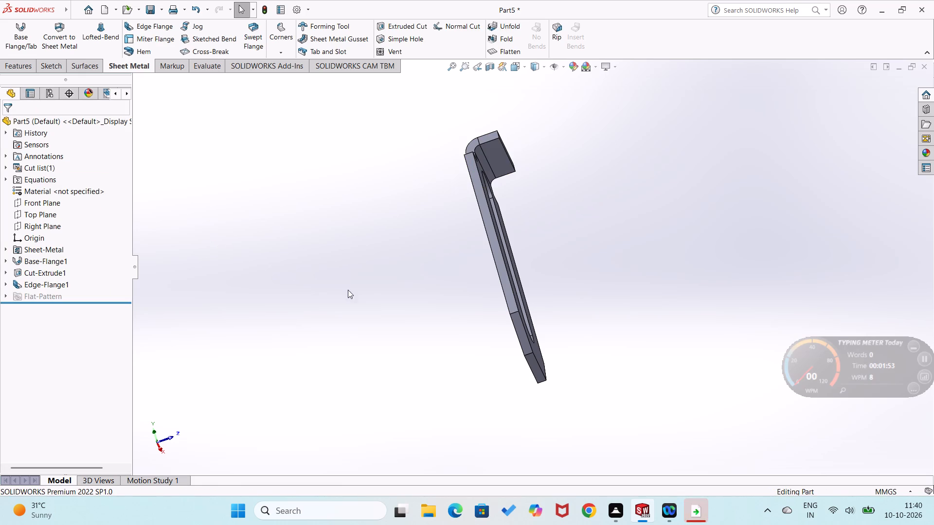
Start a sketch on the edge flange's underside and draw a corner rectangle about 3.79 by 2.25 mm outward from its outer edge.
middle_drag(334, 285, 371, 436)
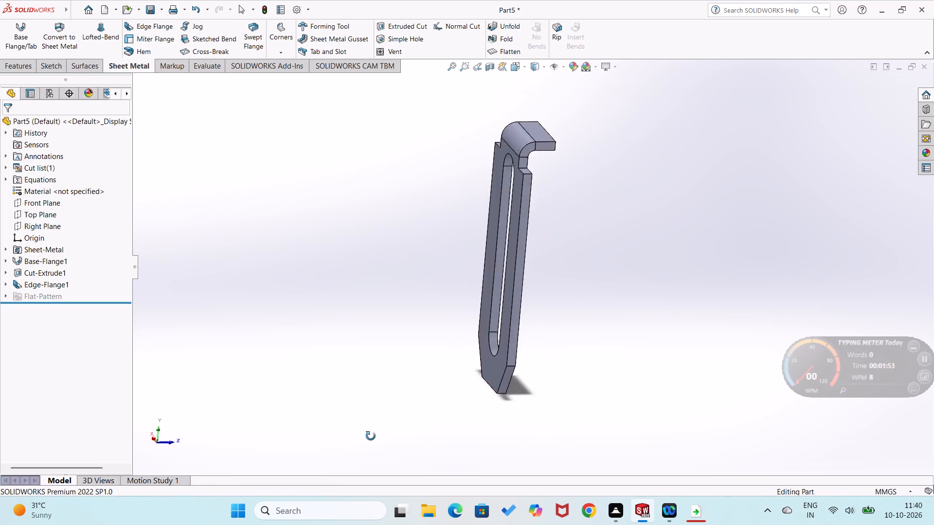
middle_drag(371, 436, 288, 301)
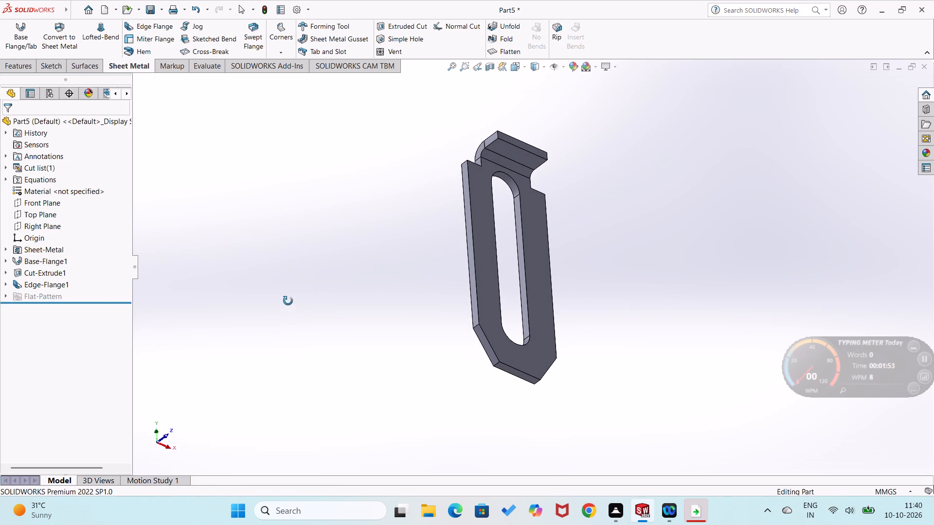
middle_drag(288, 301, 290, 300)
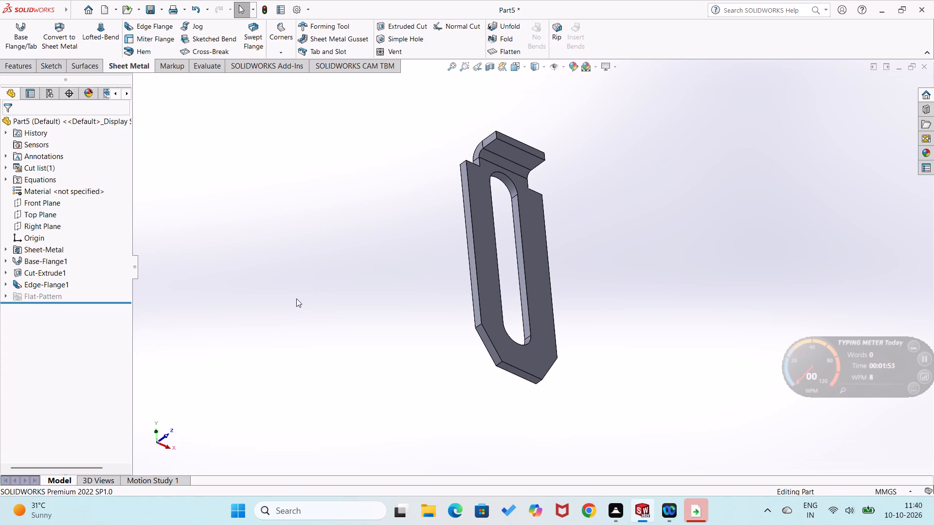
right_click(515, 156)
click(541, 143)
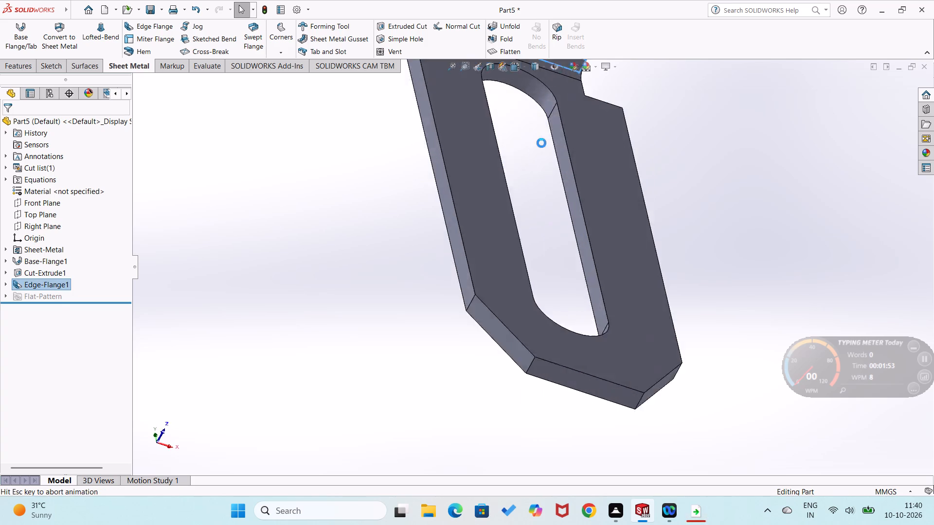
right_click(343, 205)
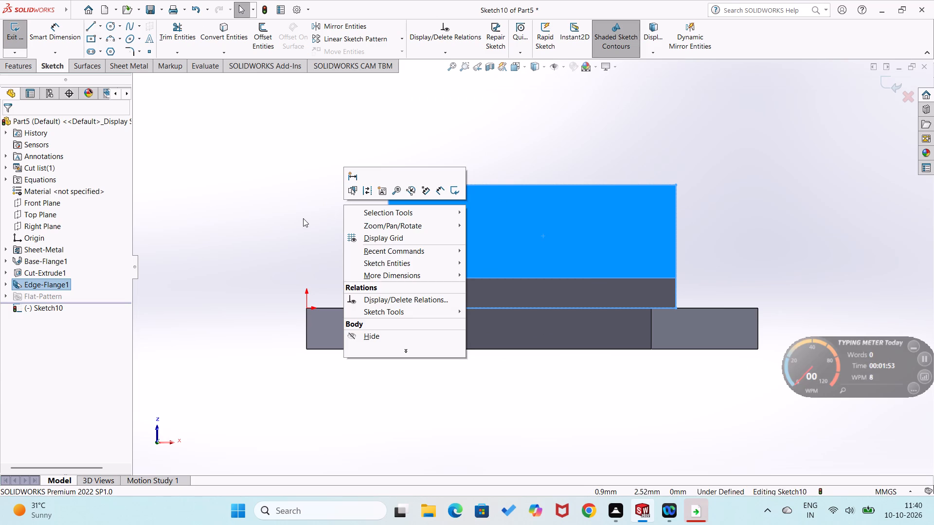
click(299, 220)
right_drag(299, 220, 341, 161)
right_drag(341, 165, 320, 203)
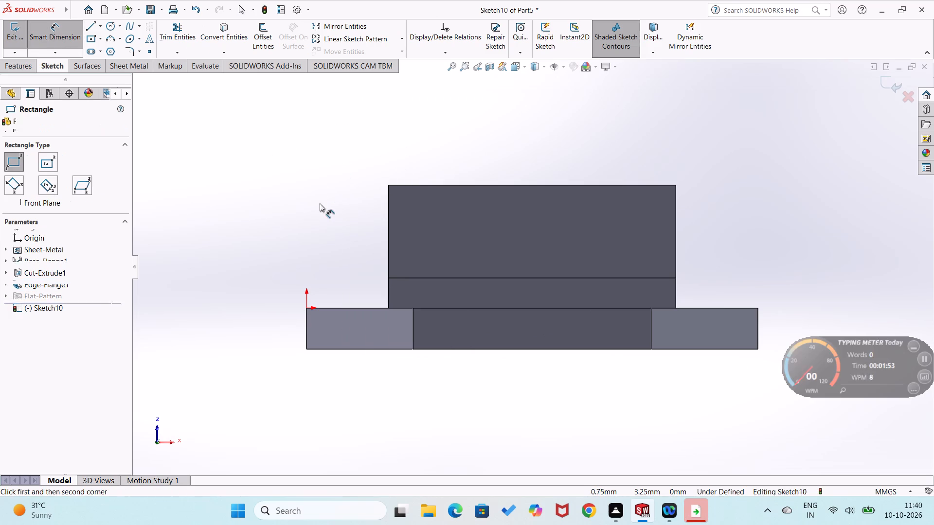
click(440, 185)
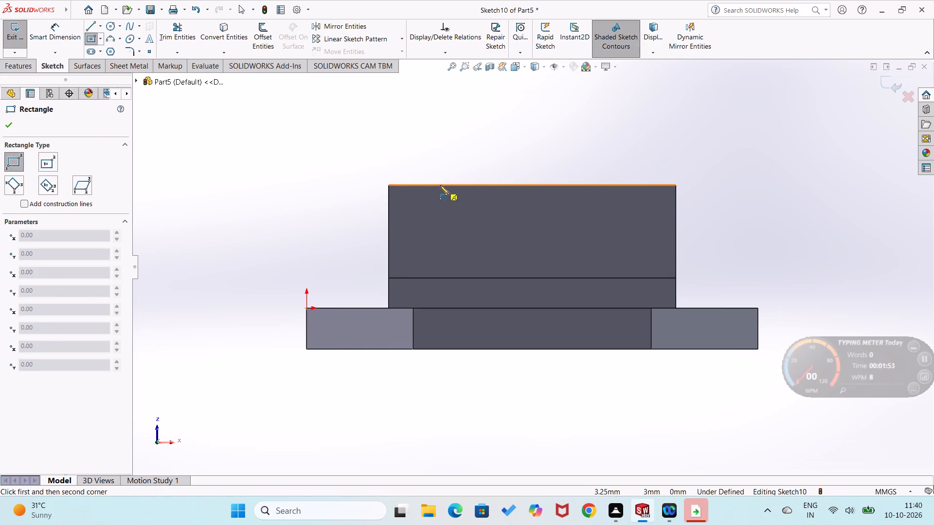
click(595, 93)
Dimension the rectangle's right side to 3 mm.
right_drag(334, 214, 348, 138)
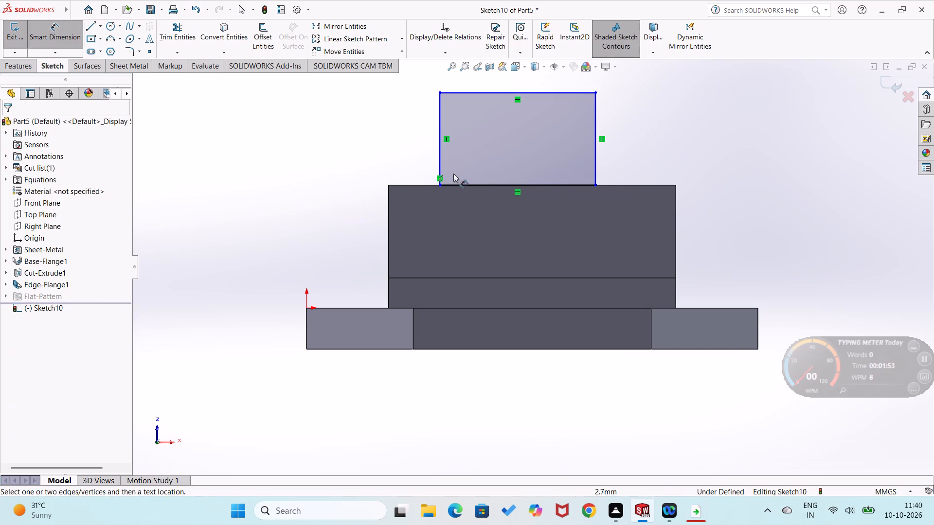
click(597, 161)
click(631, 158)
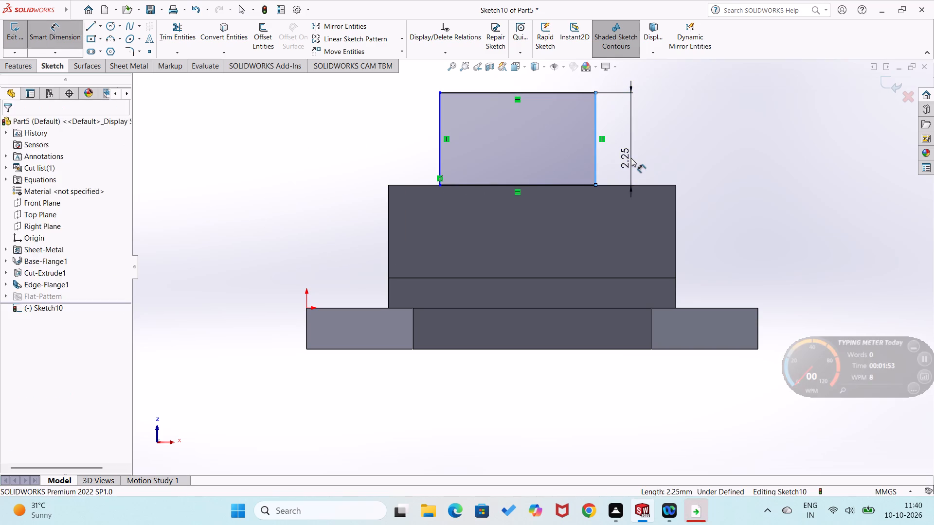
key(3)
key(Return)
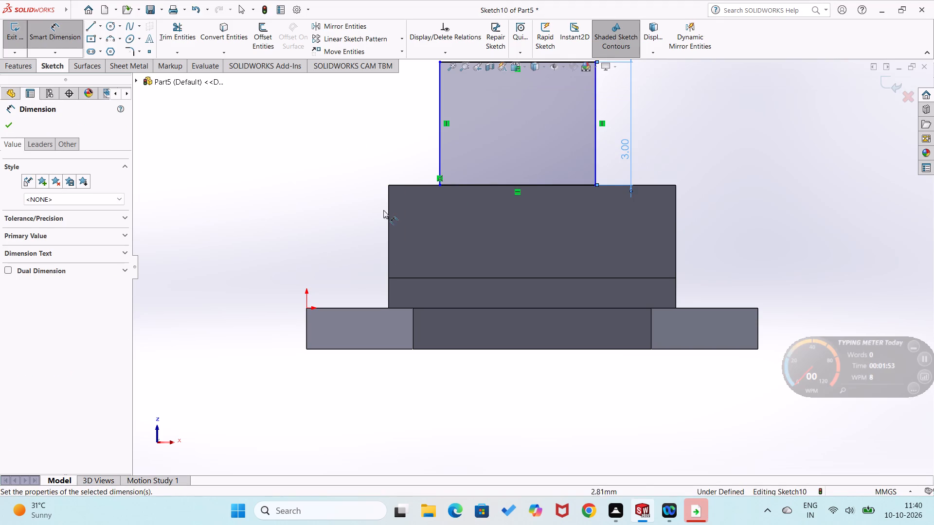
Dimension the offset between the edge flange's left corner and the rectangle's lower-left corner to 2 mm.
click(354, 216)
click(388, 185)
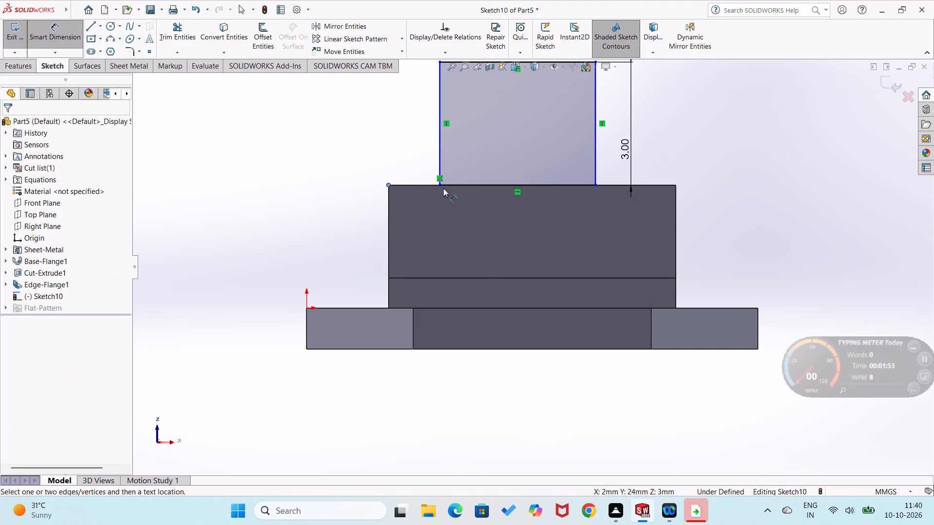
click(441, 185)
click(423, 162)
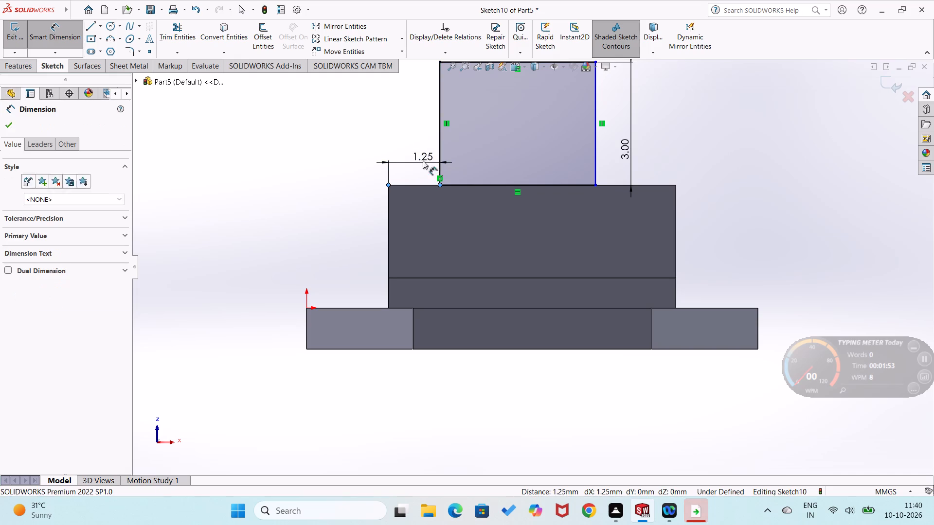
key(2)
key(Return)
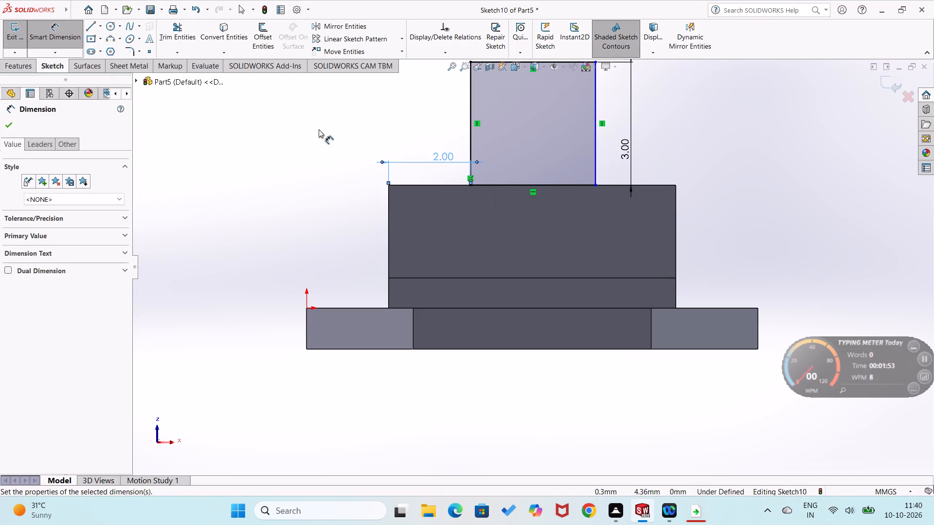
click(319, 129)
Dimension the offset between the rectangle's lower-right corner and the edge flange's right corner to 1.5 mm.
click(595, 187)
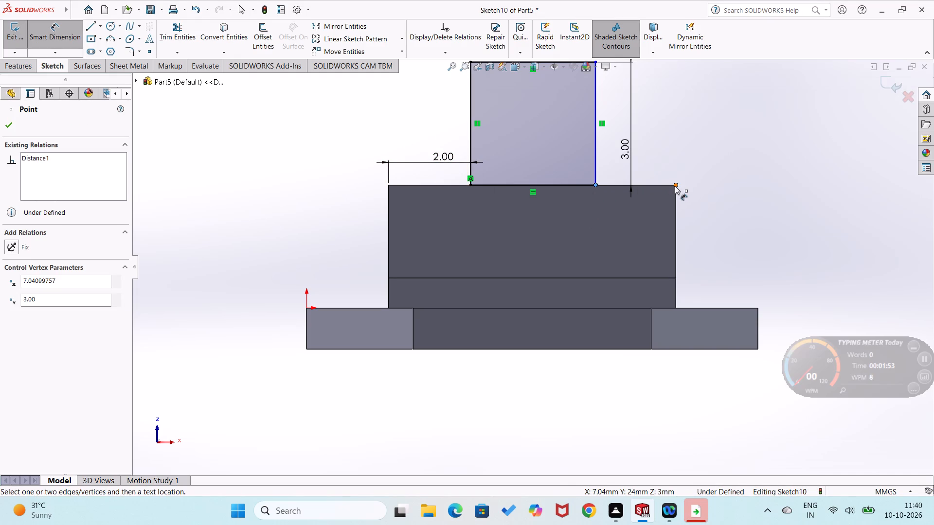
click(675, 186)
click(668, 168)
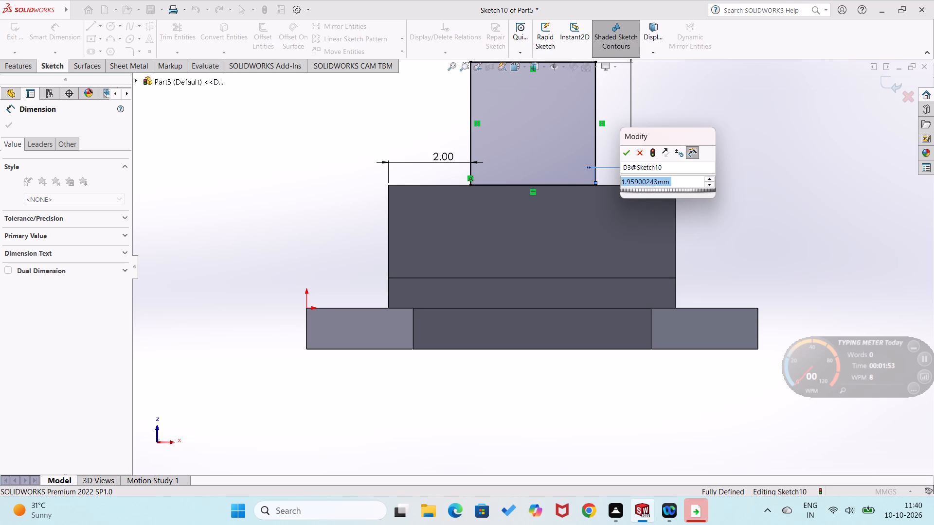
text(1.5)
key(Return)
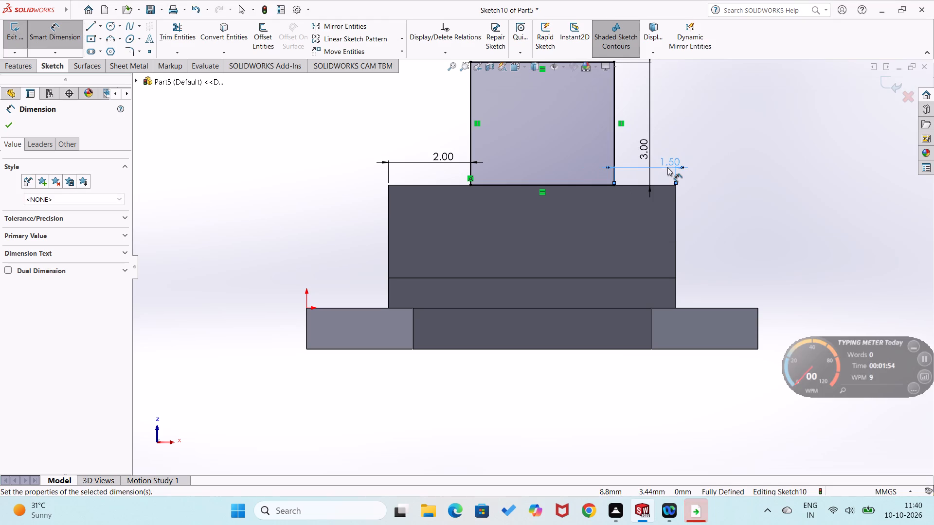
Set the rectangle's left offset from the flange corner to 1.5 mm.
double_click(435, 152)
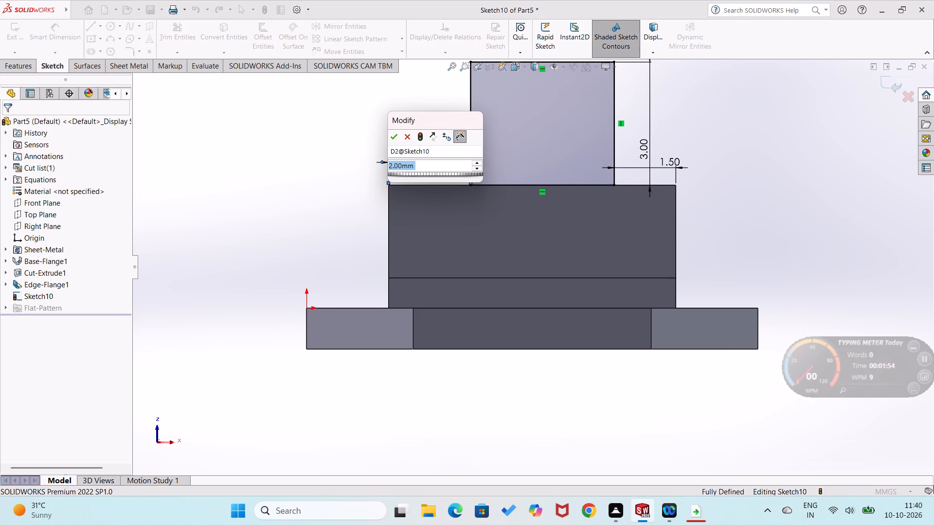
text(1.5)
key(Return)
click(312, 235)
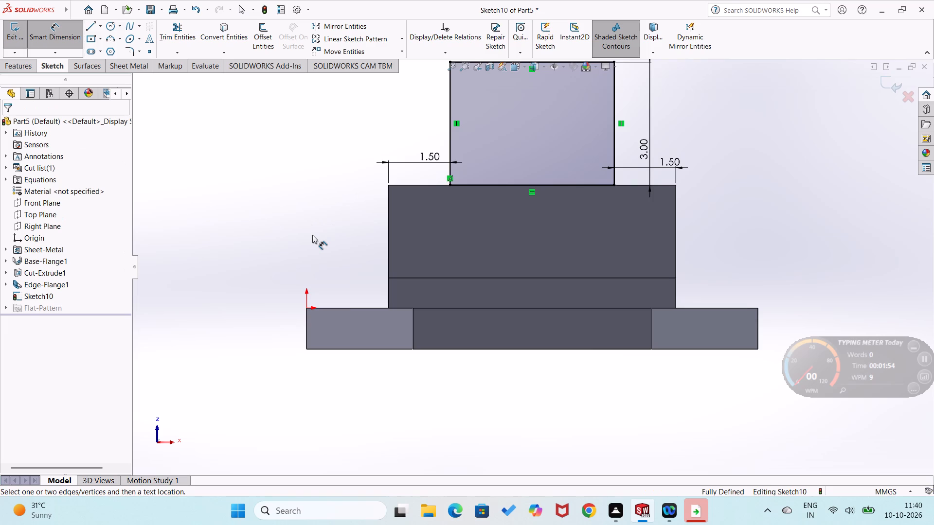
Create a sheet metal tab from the rectangle sketch with Base Flange/Tab, merged with the existing body.
scroll(312, 235, up, 2)
middle_drag(284, 273, 304, 330)
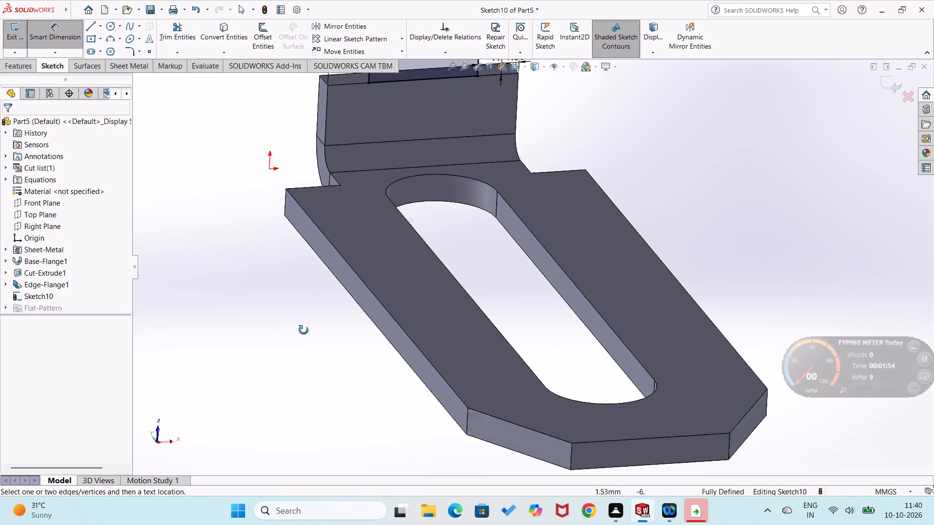
middle_drag(304, 330, 304, 331)
scroll(306, 326, up, 2)
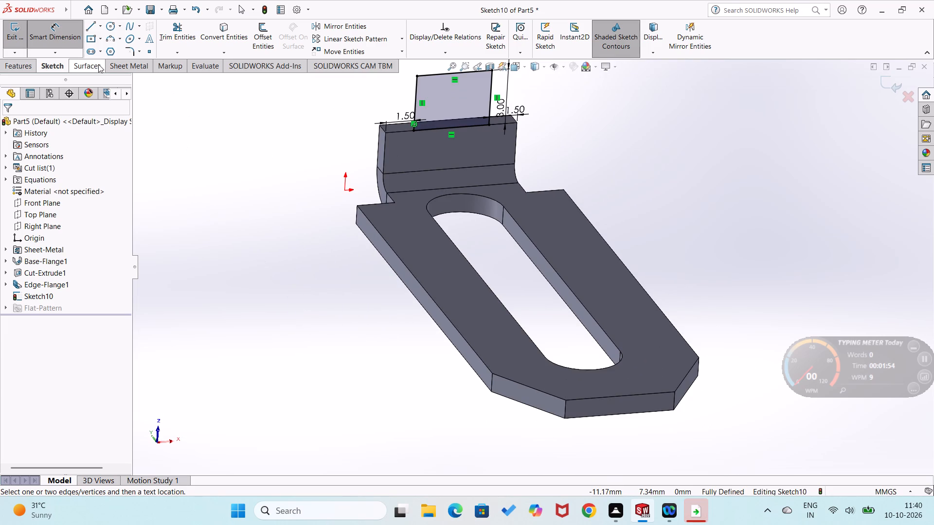
click(144, 61)
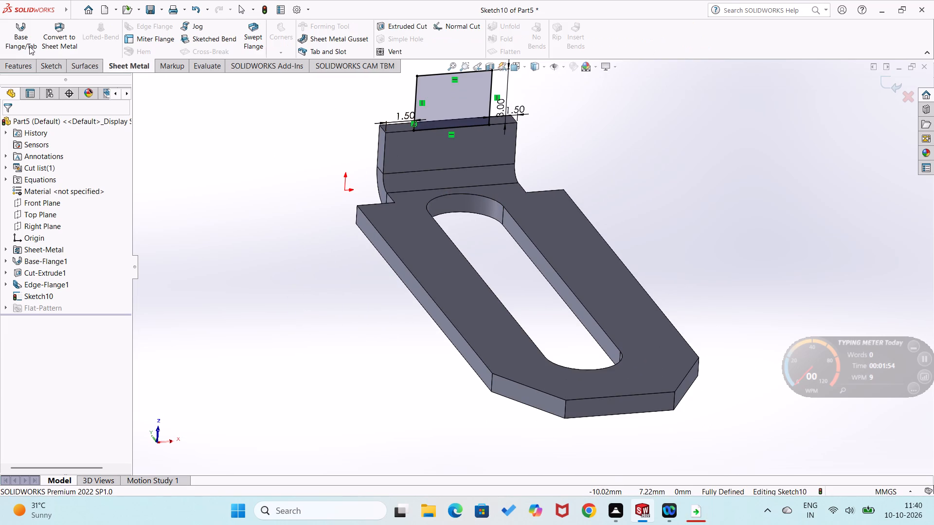
click(12, 38)
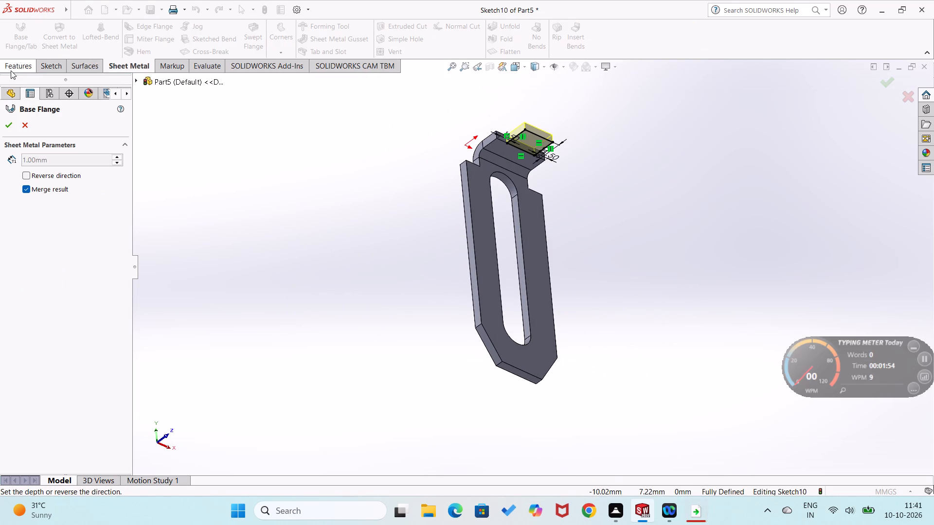
click(2, 125)
click(254, 204)
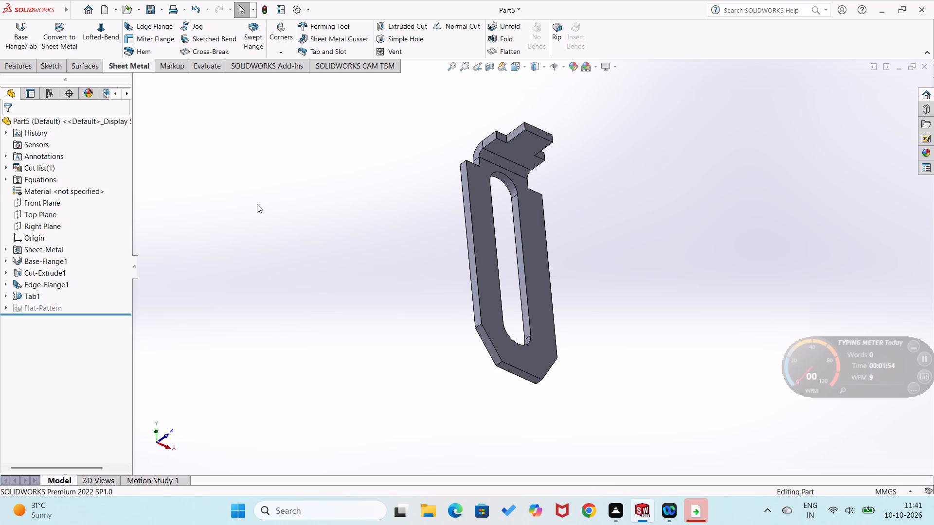
Start a sketch on the edge flange's underside and draw a closed line profile about 7.2 by 1.8 mm along the tab's outer end.
right_click(500, 151)
click(525, 137)
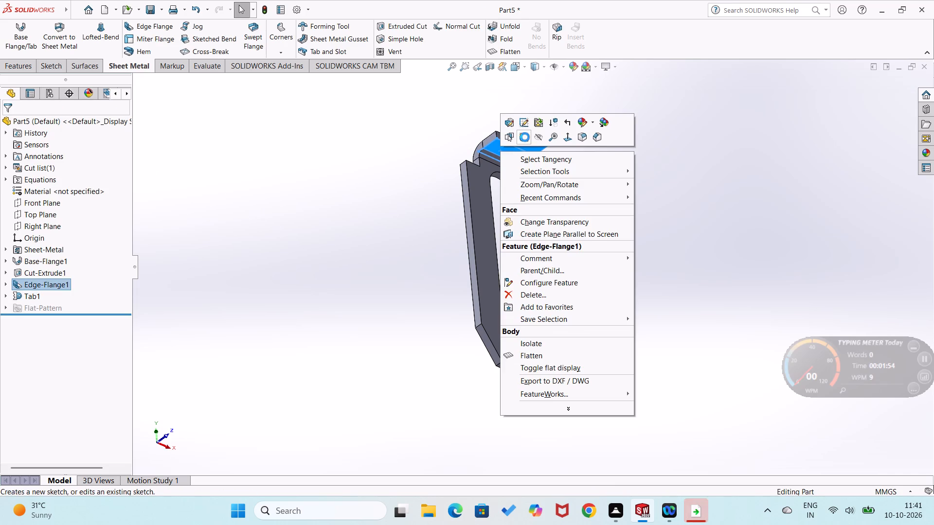
click(350, 220)
right_drag(358, 213, 301, 225)
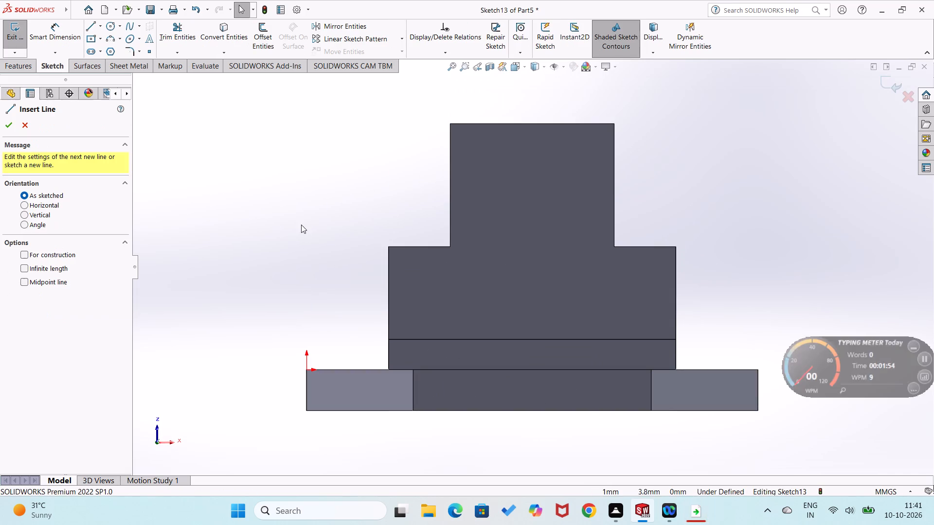
right_drag(395, 182, 339, 211)
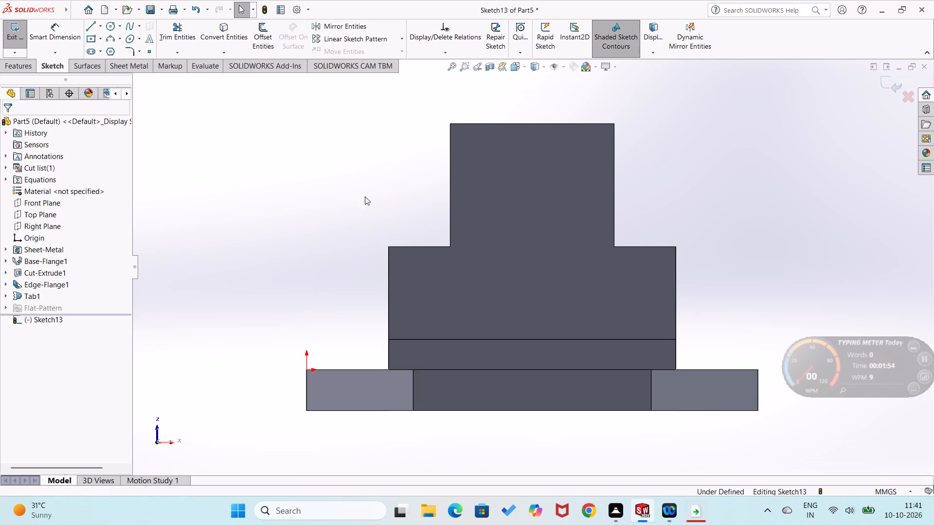
right_drag(418, 163, 345, 190)
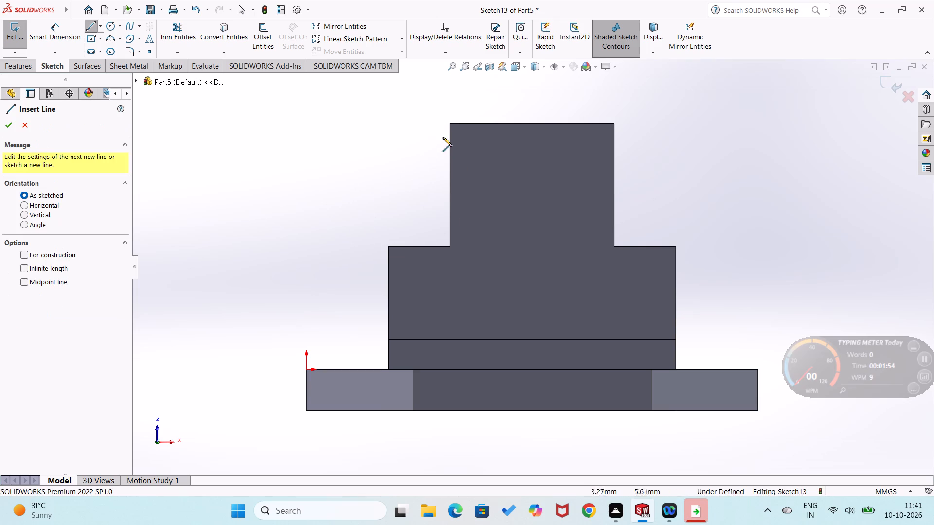
click(449, 122)
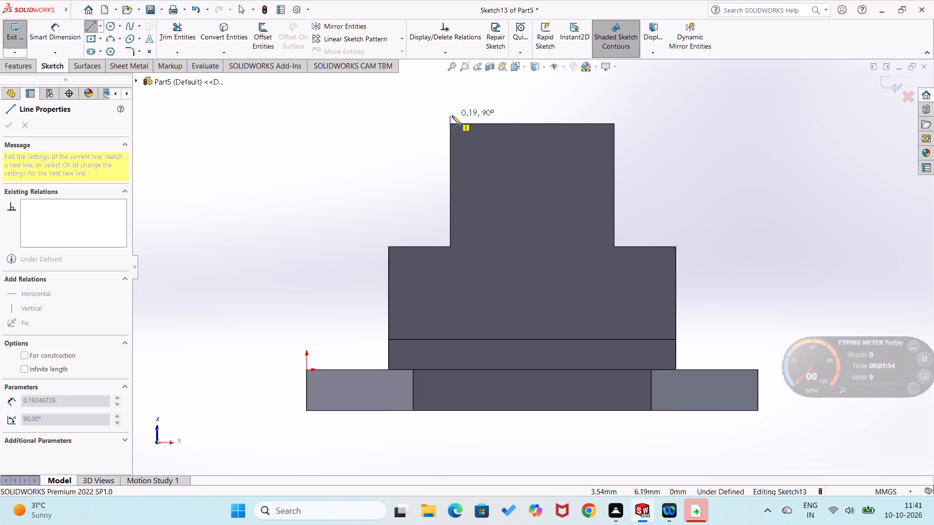
click(381, 126)
scroll(379, 124, up, 1)
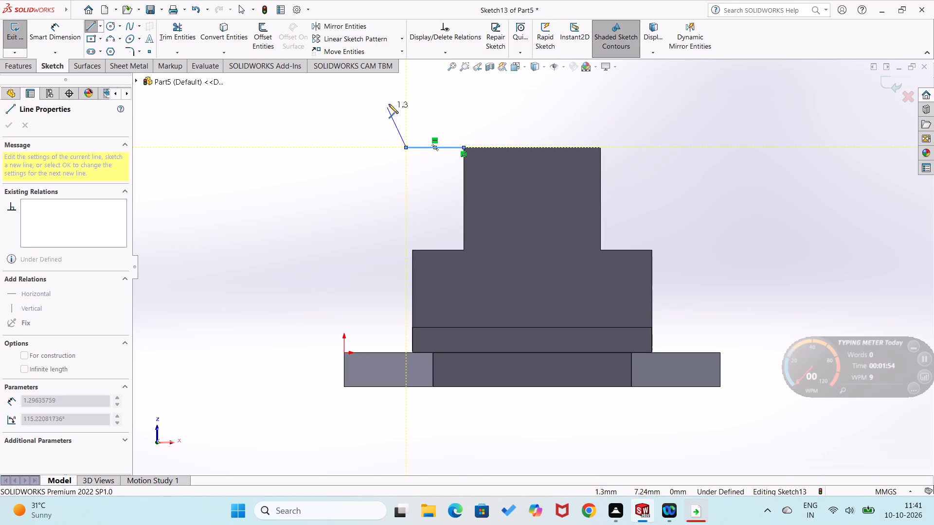
click(407, 87)
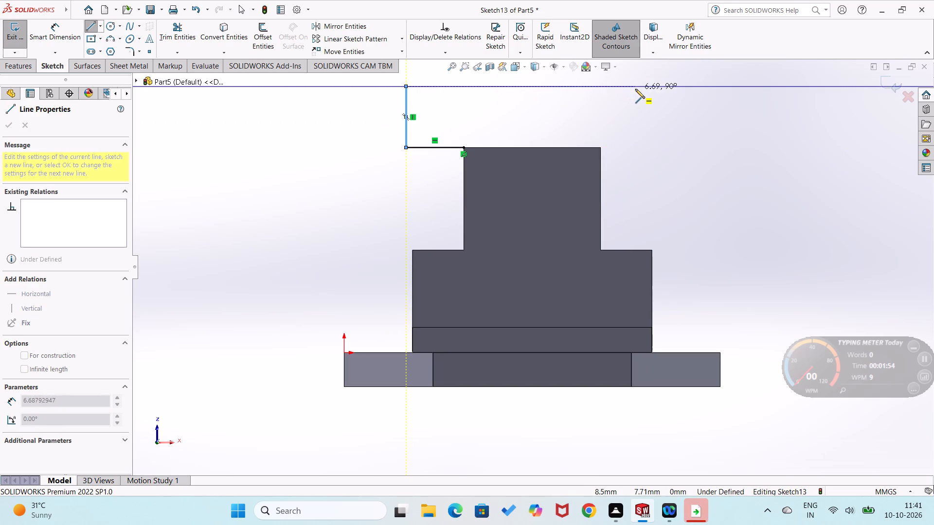
click(652, 90)
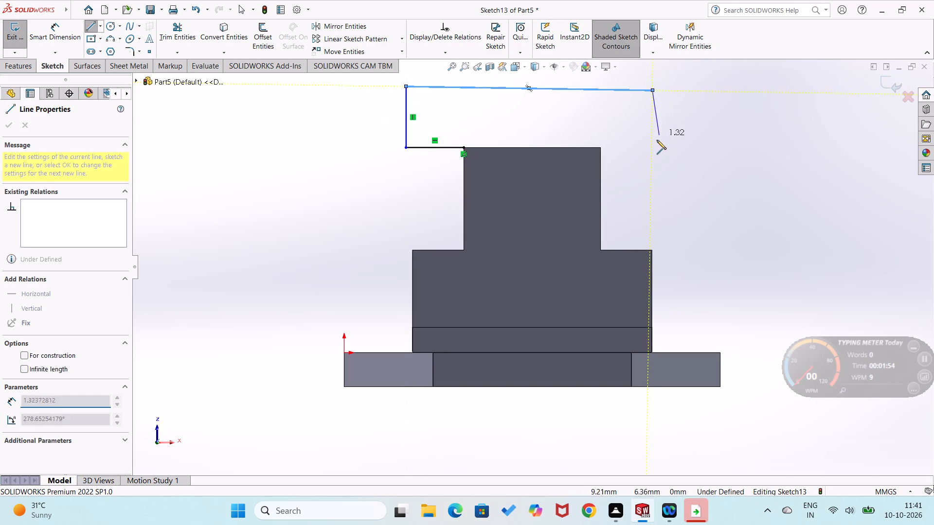
click(651, 147)
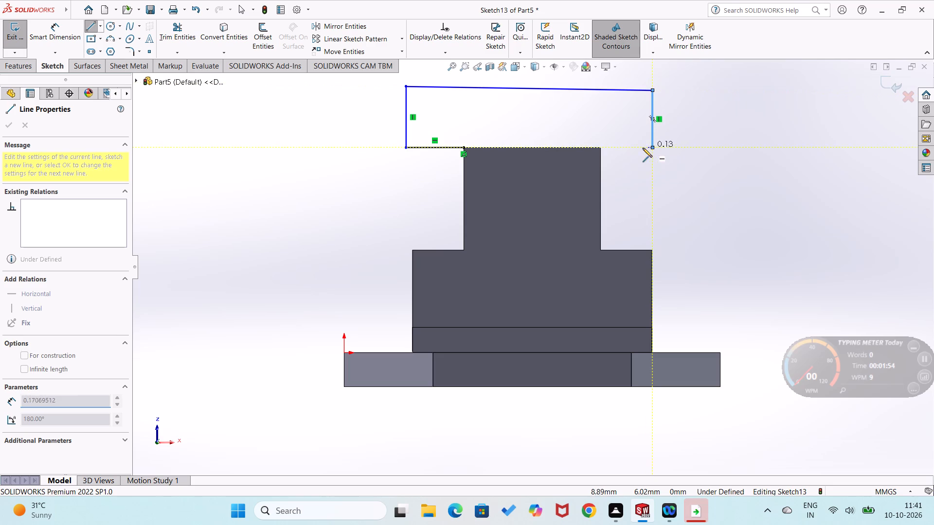
click(464, 147)
right_drag(346, 202, 344, 149)
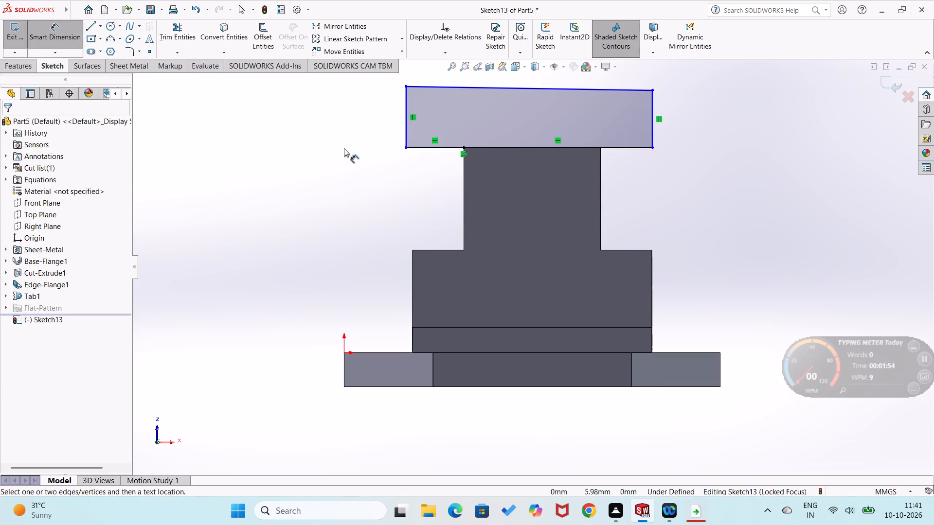
key(Escape)
Add vertical relations aligning the profile's two lower corners with the edge flange's left and right outer corners.
click(412, 250)
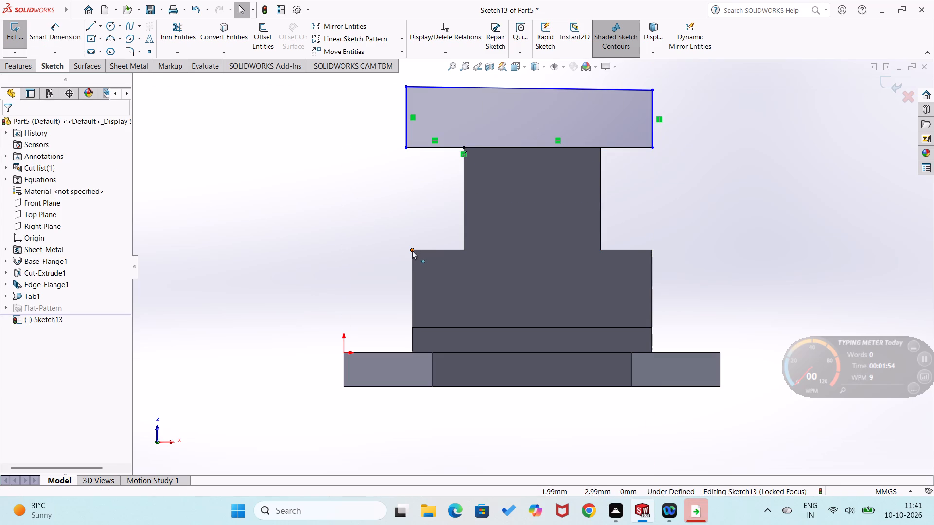
ctrl+click(406, 147)
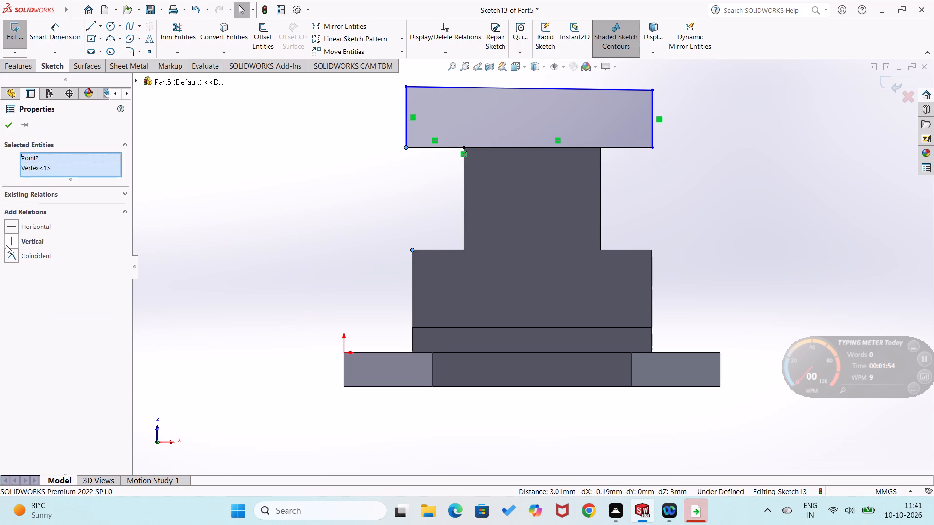
click(13, 240)
click(205, 289)
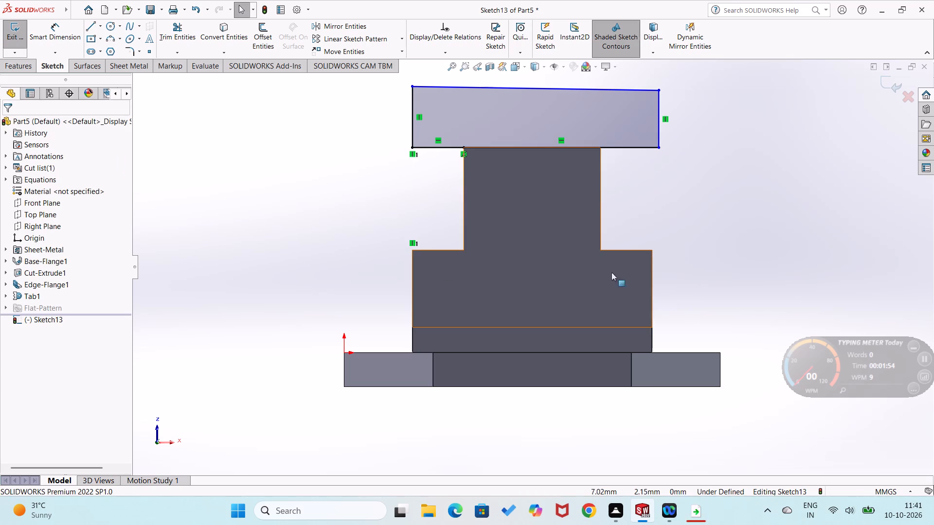
click(652, 251)
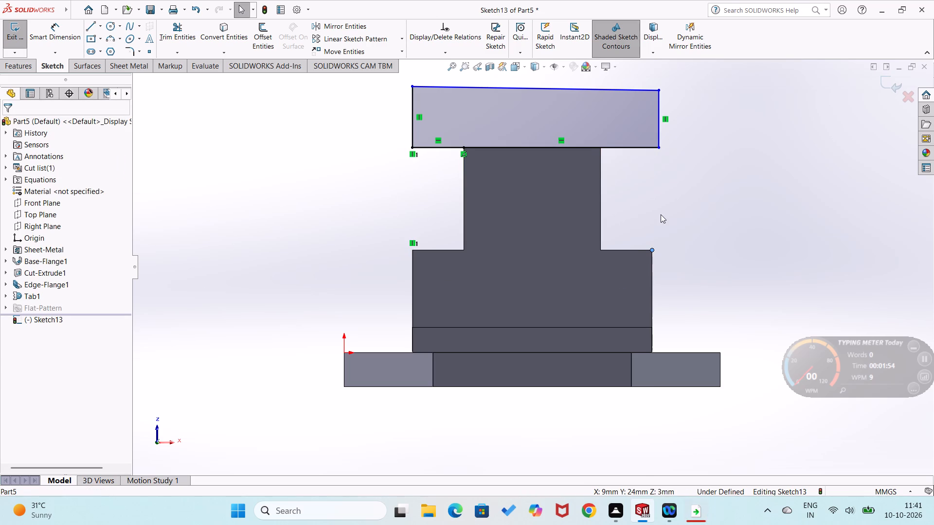
ctrl+click(659, 150)
click(15, 243)
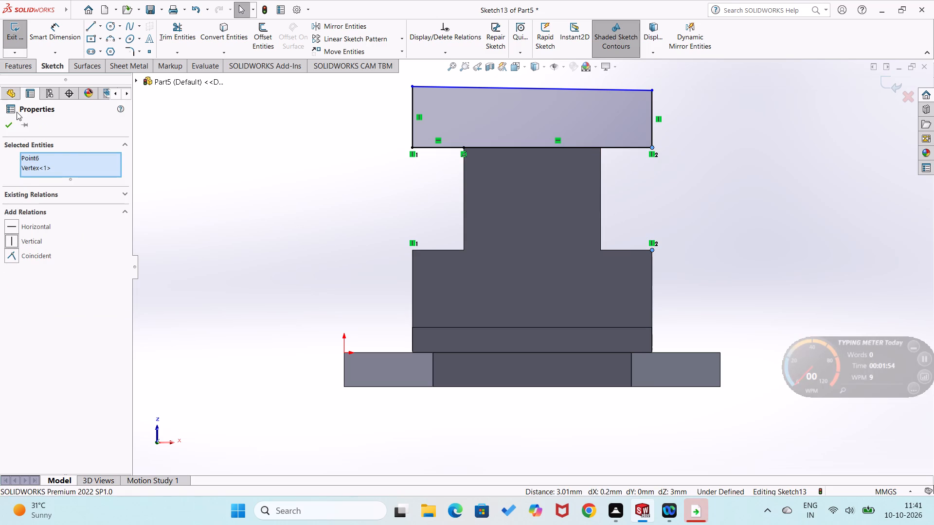
click(10, 124)
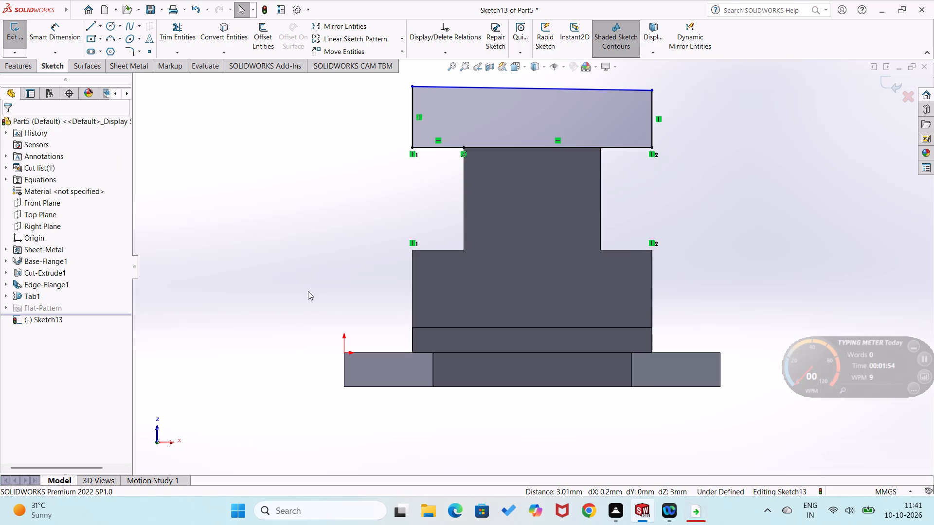
Dimension the distance from the left end of the flange's bend line to the profile's upper-left corner to 8 mm.
drag(308, 291, 341, 205)
right_drag(343, 249, 342, 220)
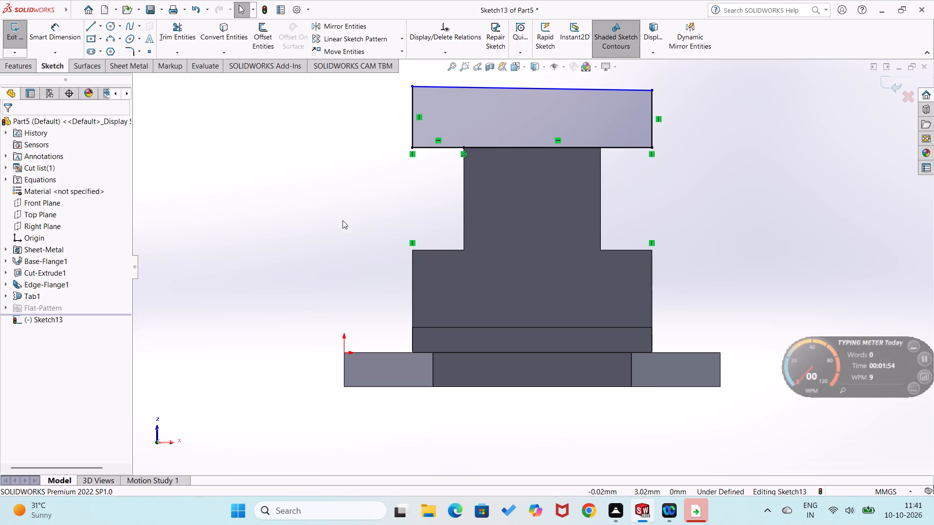
right_drag(342, 220, 343, 138)
click(413, 86)
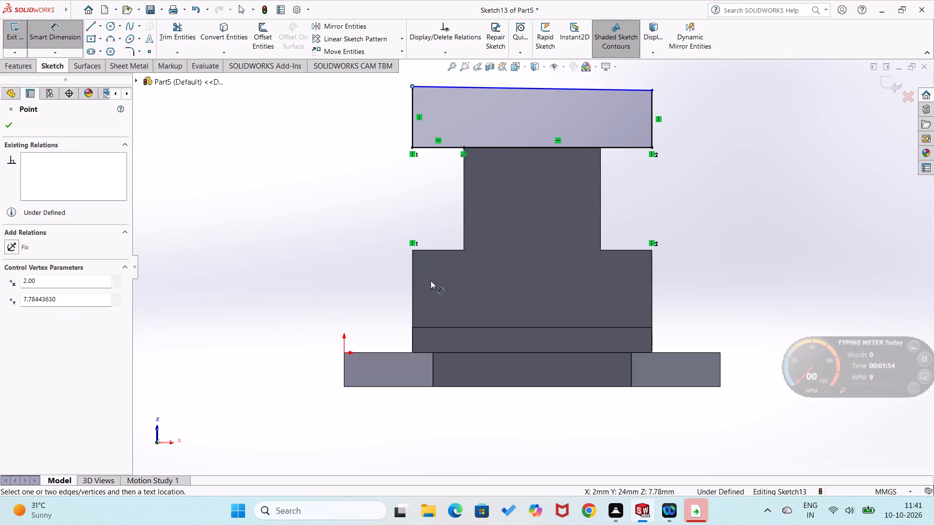
click(413, 328)
click(379, 289)
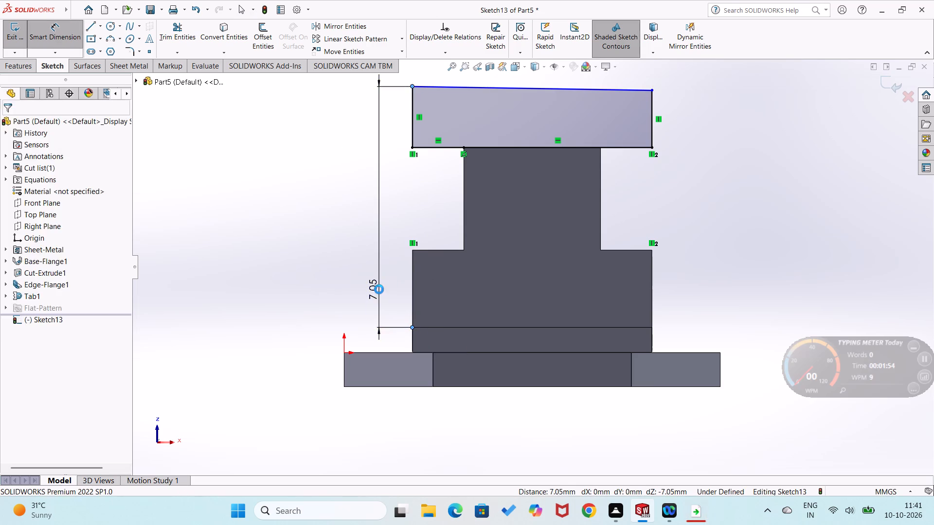
key(8)
key(Return)
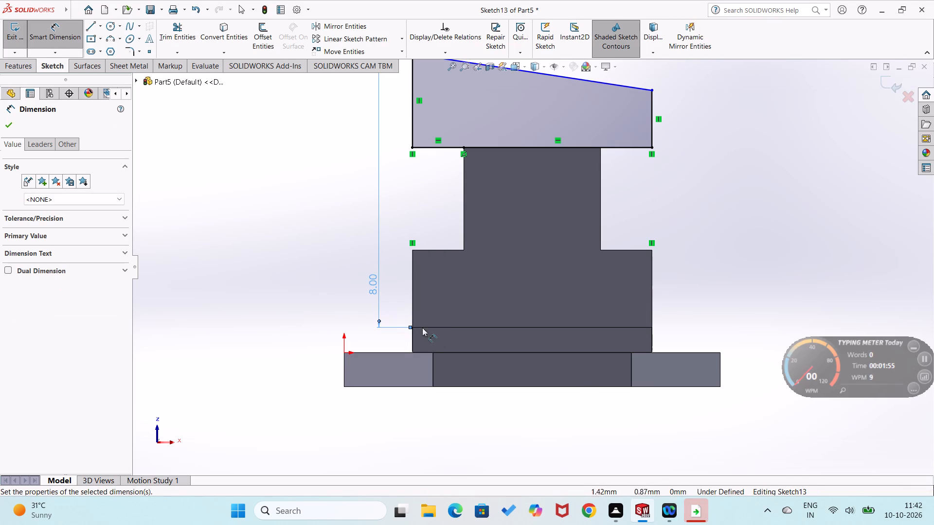
Dimension the distance from the right end of the flange's bend line to the profile's upper-right corner to 8 mm.
click(650, 327)
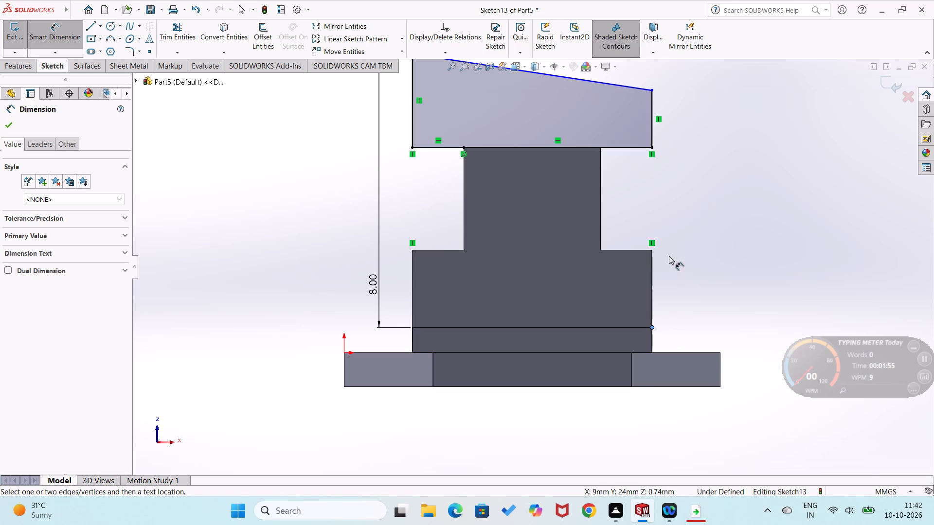
drag(654, 91, 665, 97)
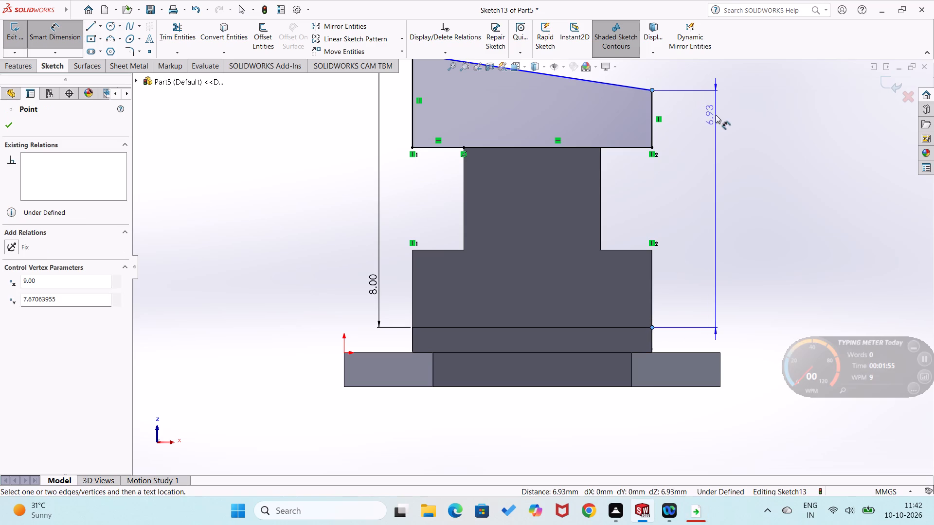
click(716, 115)
key(8)
key(Return)
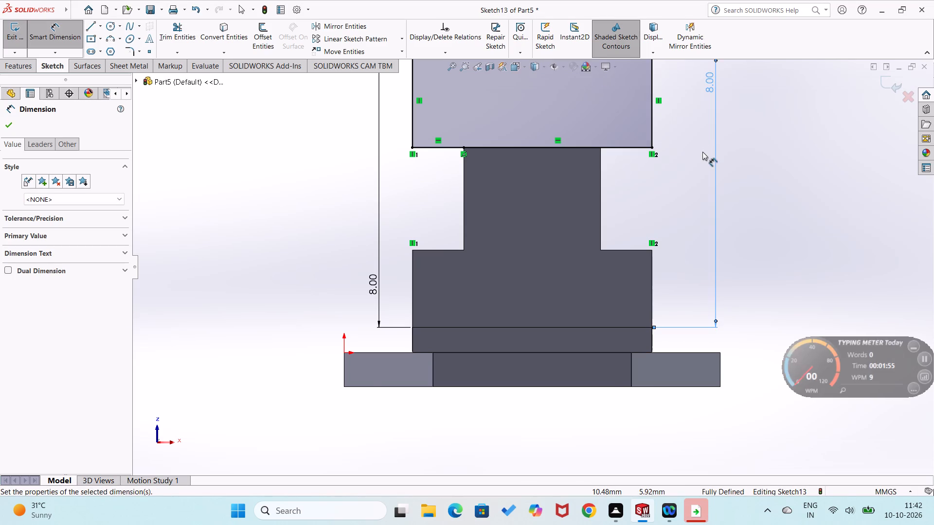
scroll(702, 153, up, 2)
click(722, 220)
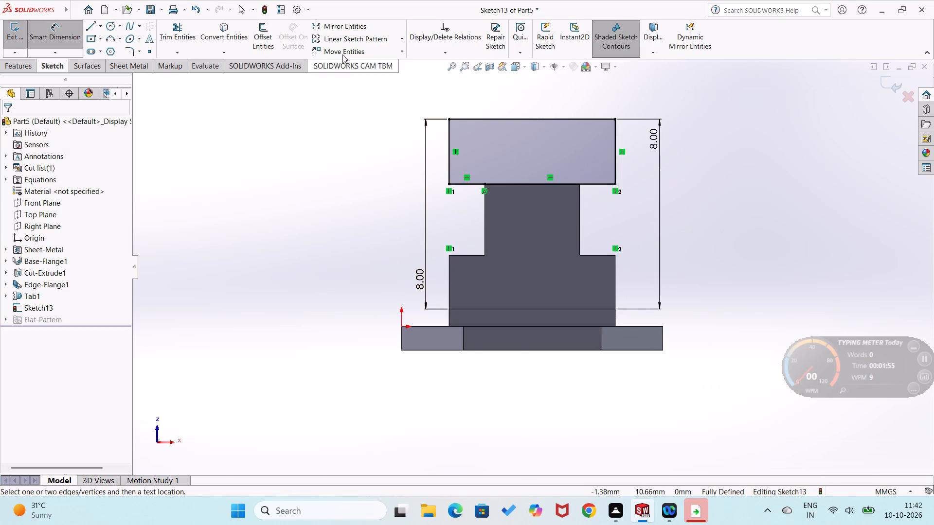
Create the wider end tab from the profile sketch with Base Flange/Tab, merged with the existing body.
click(142, 68)
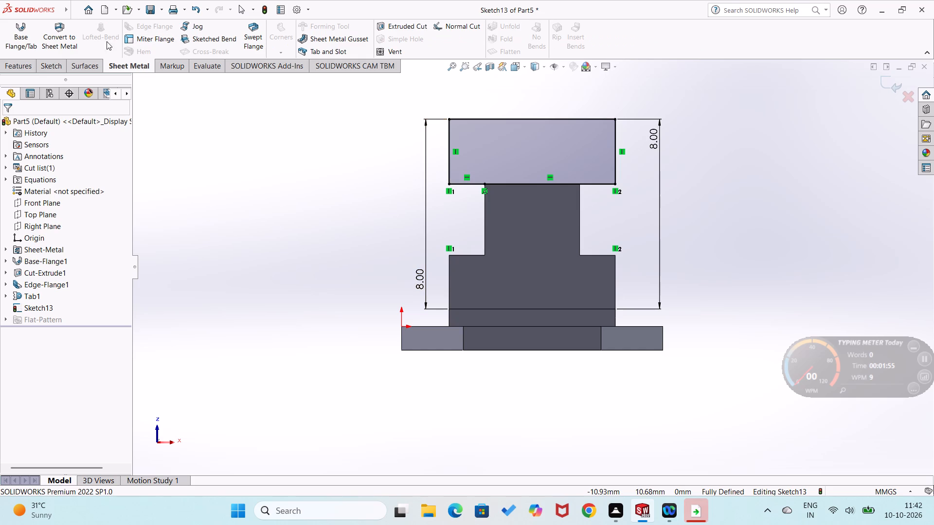
click(16, 30)
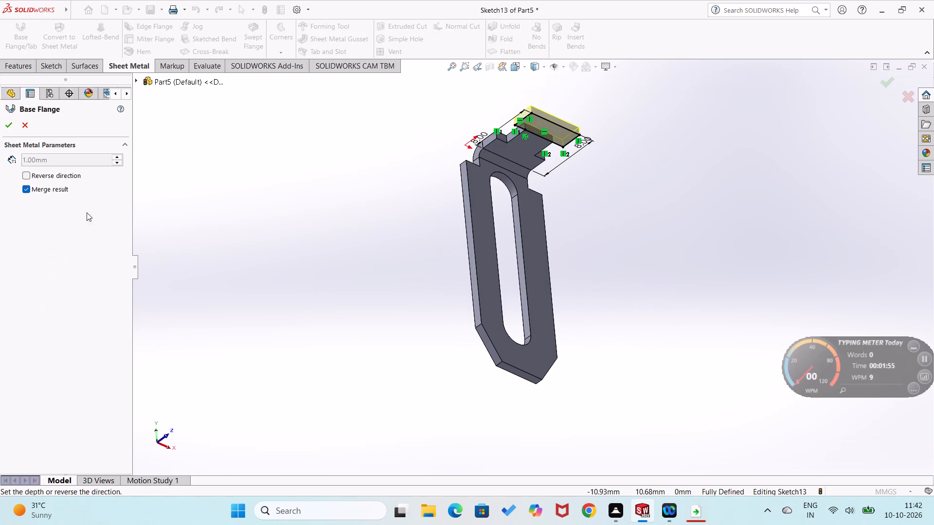
click(5, 122)
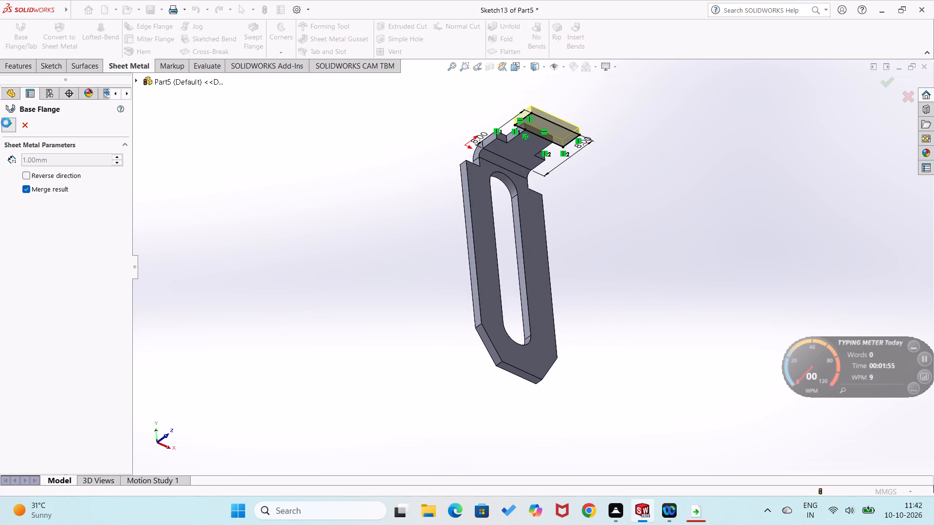
click(295, 258)
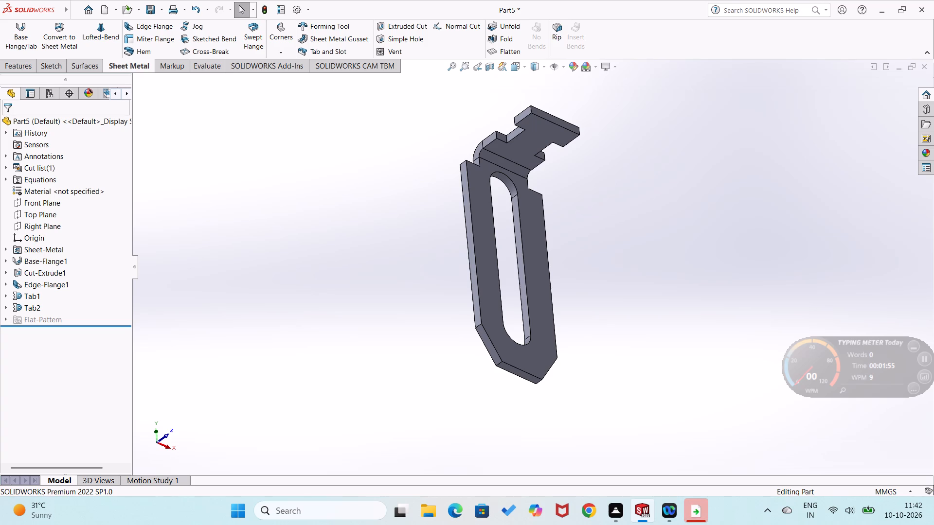
Start a constant-size Fillet on the edge flange's left outer corner edge with a symmetric radius of 0.5 mm.
click(24, 70)
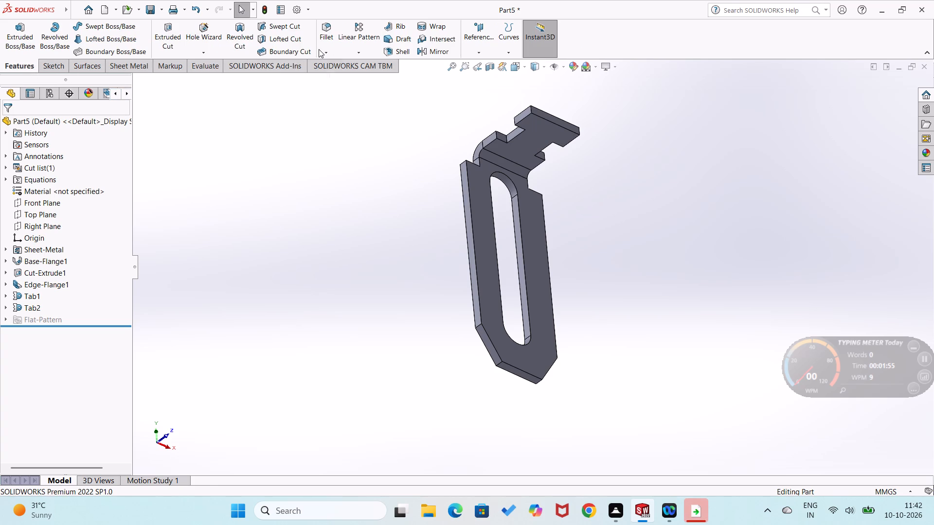
click(319, 49)
click(325, 63)
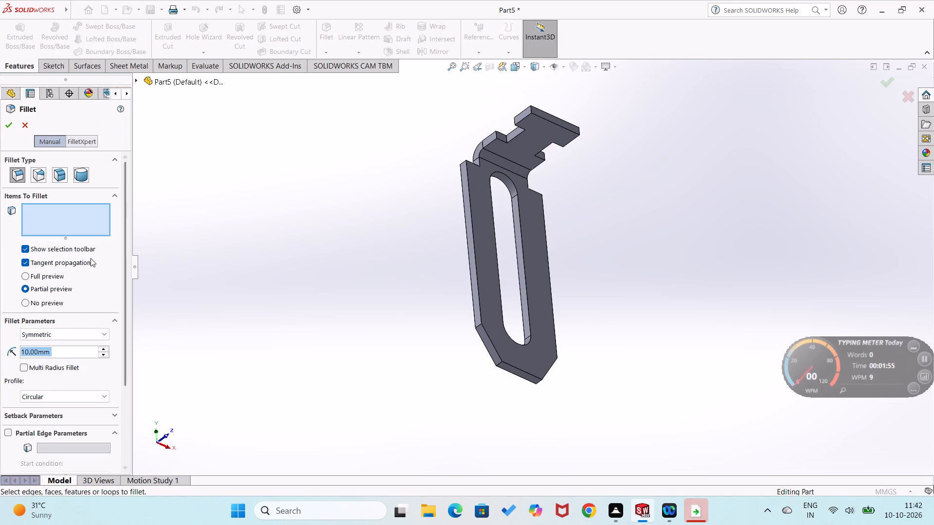
key(2)
key(Return)
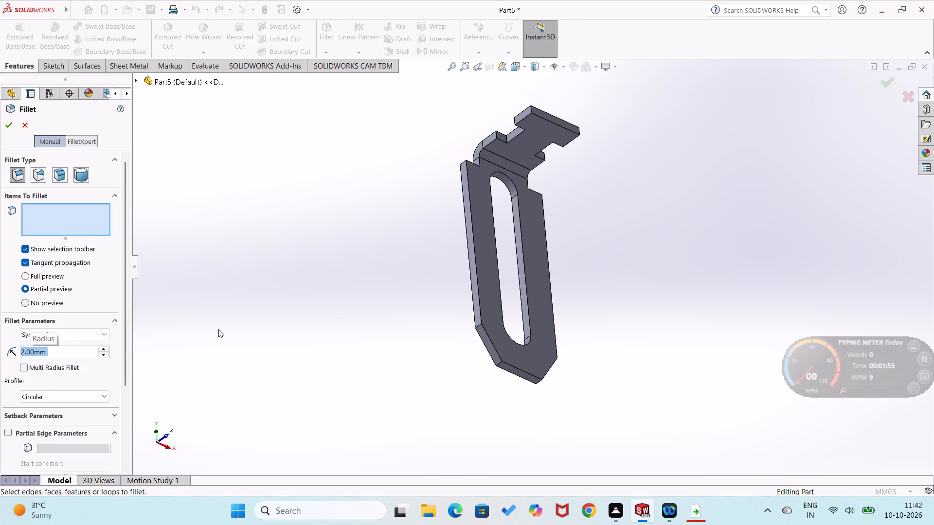
scroll(428, 110, down, 3)
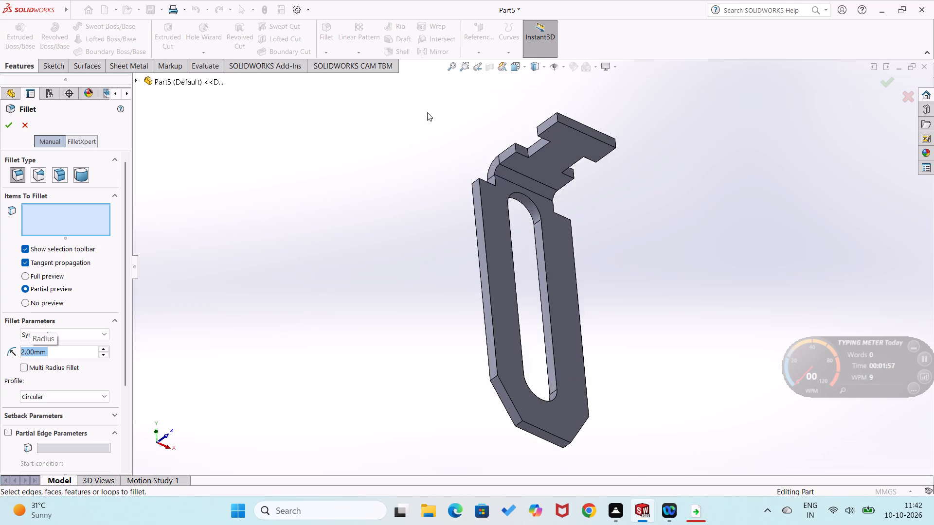
scroll(427, 112, down, 2)
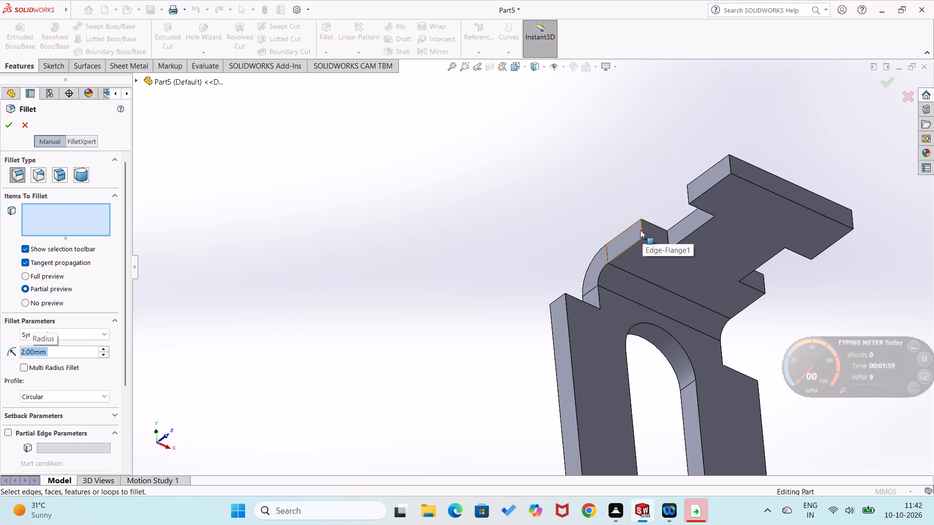
click(644, 230)
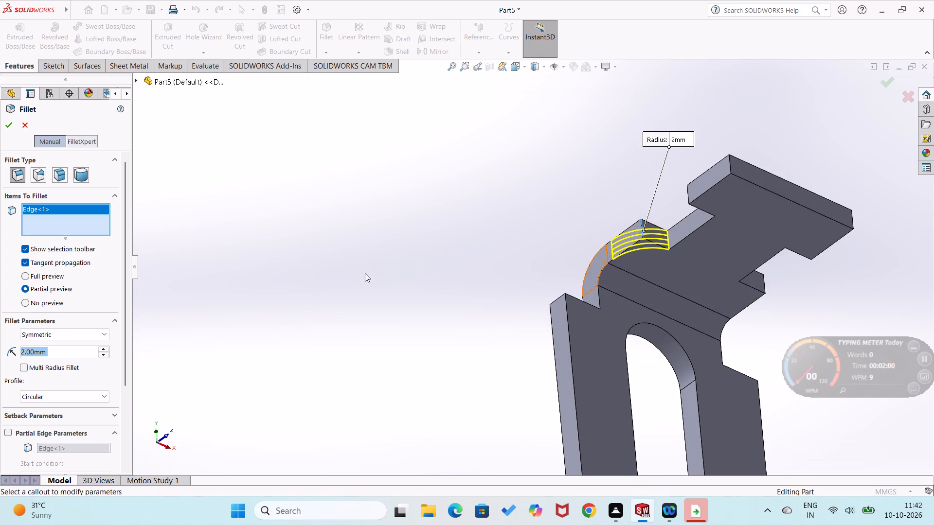
text(0.5)
key(Return)
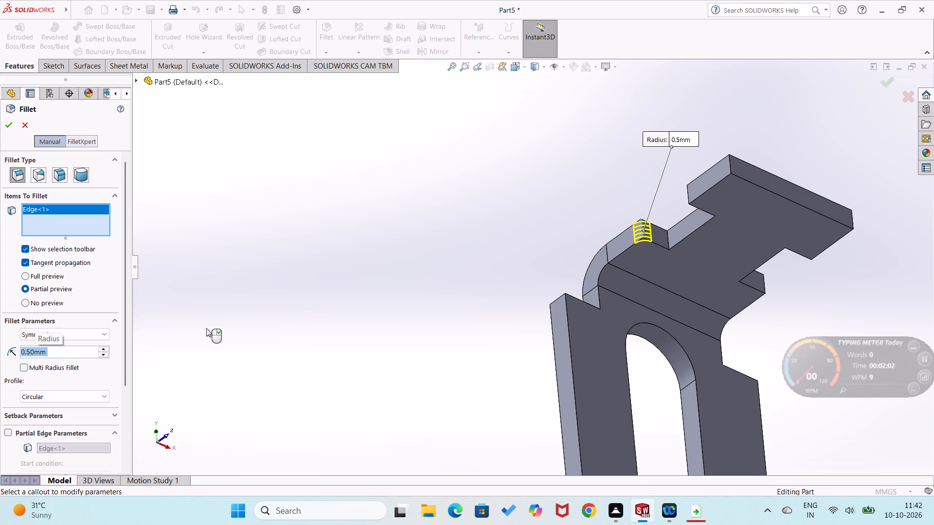
Add the edge flange's right outer corner edge and the end tab's four corner edges to the fillet and create it.
middle_drag(779, 343, 729, 345)
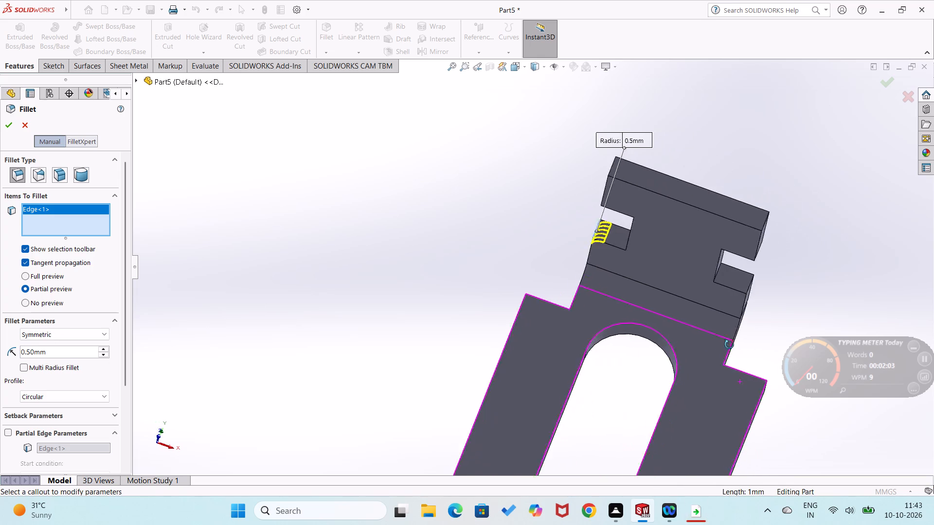
middle_drag(729, 345, 711, 343)
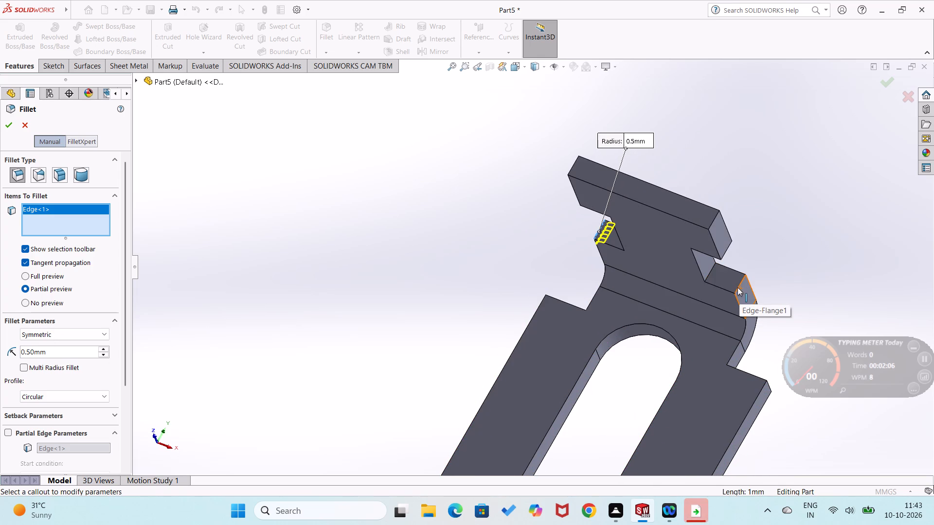
click(737, 288)
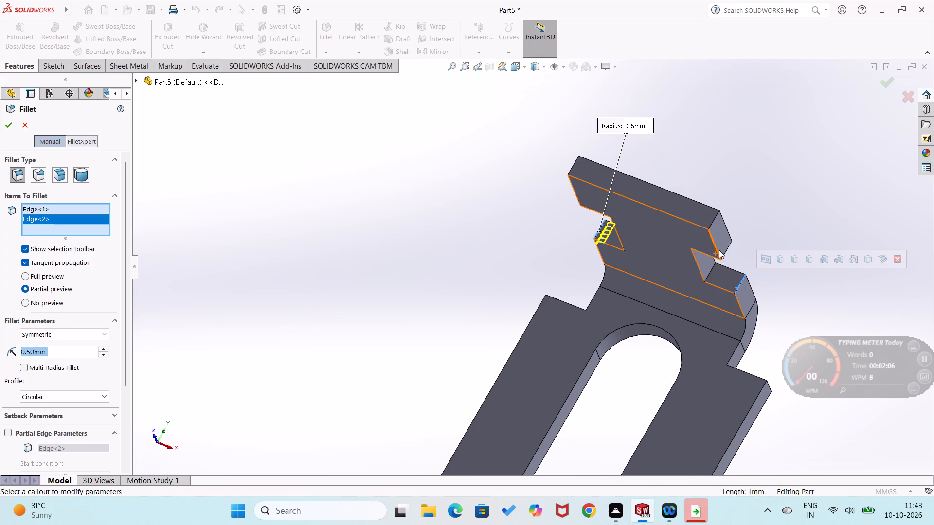
click(712, 221)
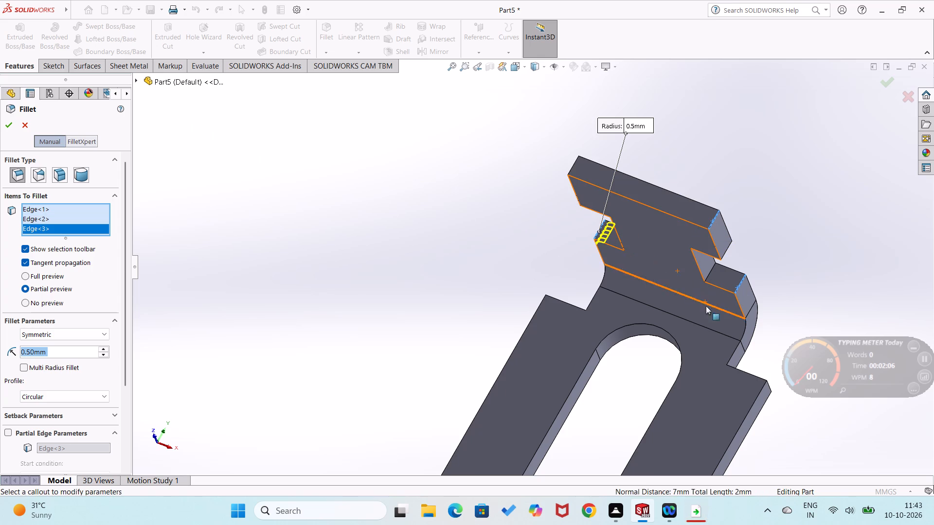
middle_drag(706, 306, 643, 150)
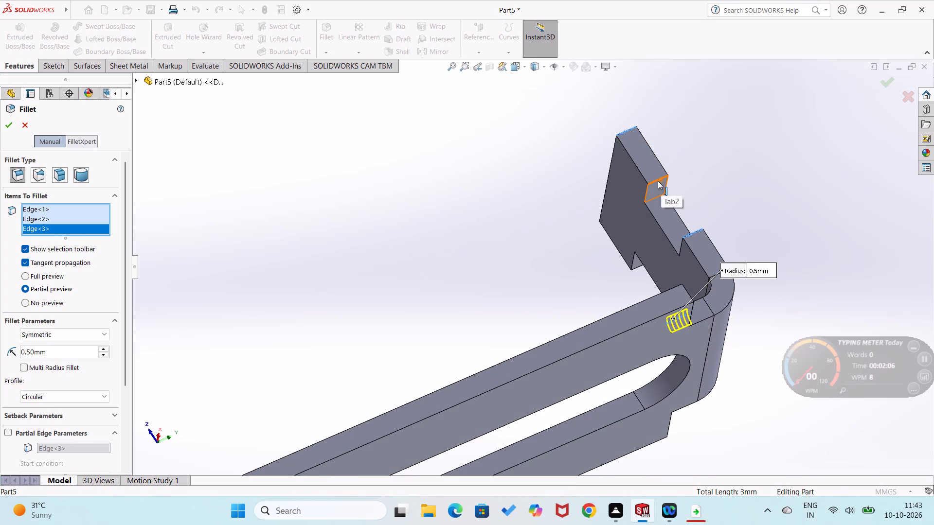
click(658, 181)
middle_drag(603, 257, 713, 432)
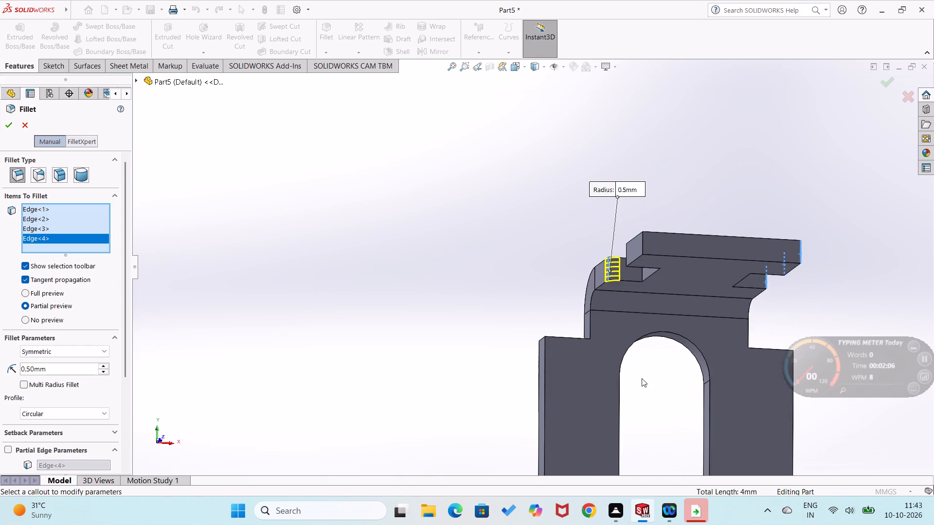
middle_drag(642, 383, 717, 396)
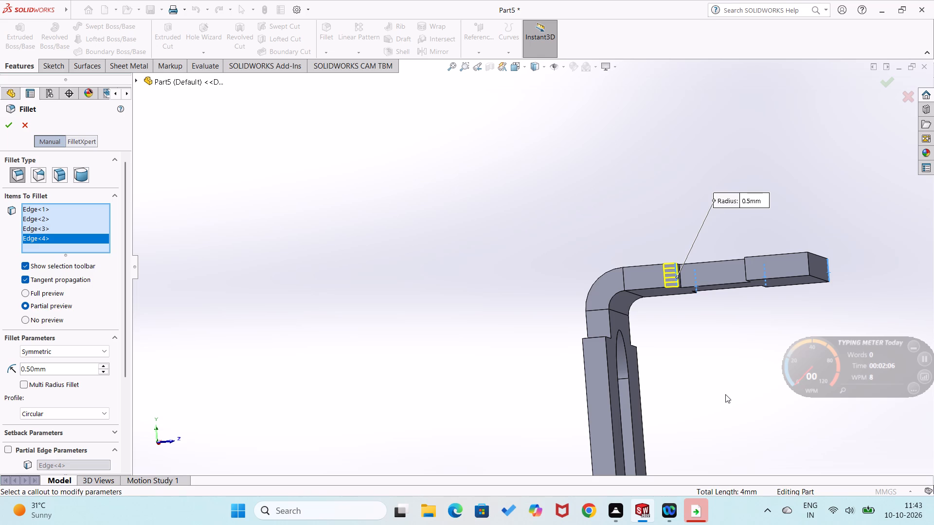
click(809, 265)
middle_drag(763, 315, 832, 305)
click(879, 269)
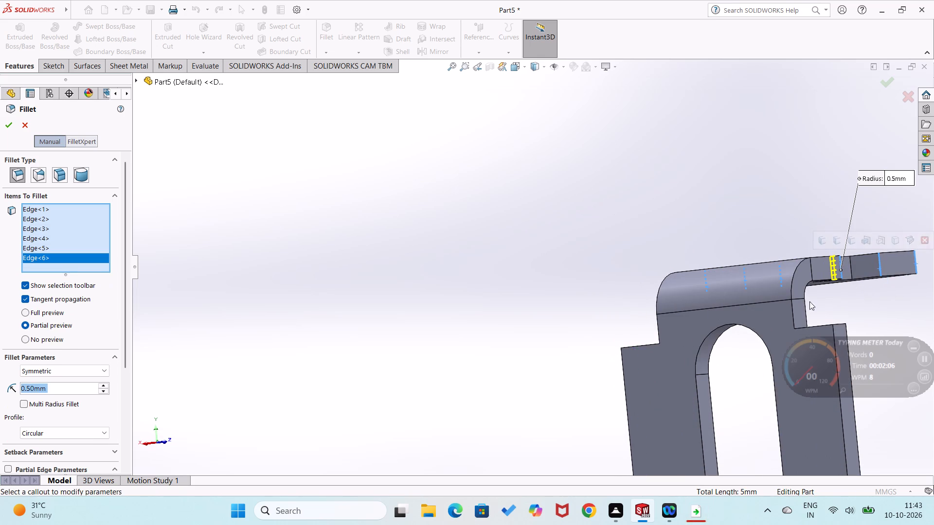
click(11, 126)
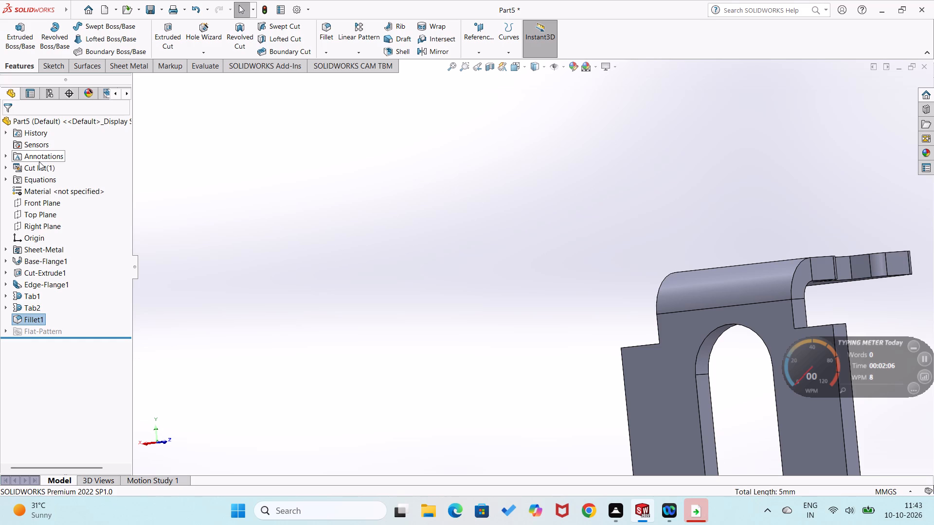
click(288, 274)
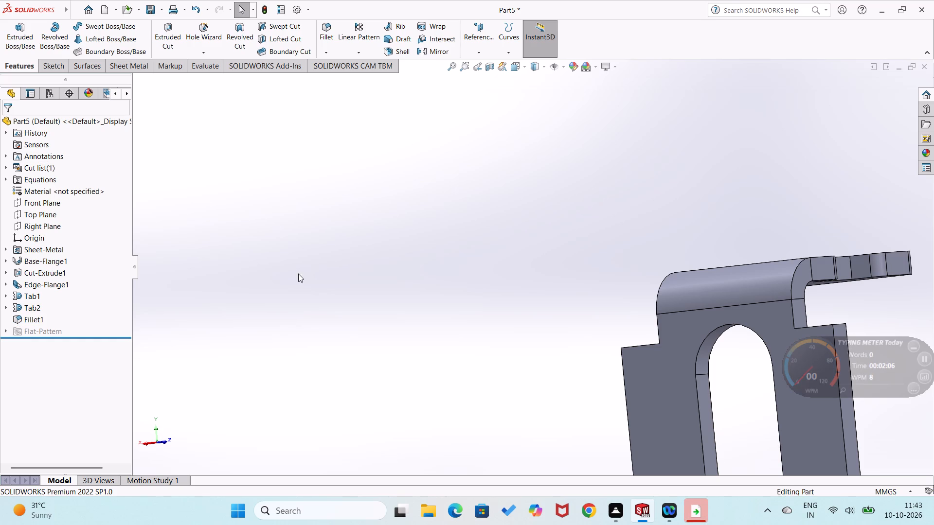
Start a sketch on the slotted base plate's large flat face.
middle_drag(360, 281, 209, 152)
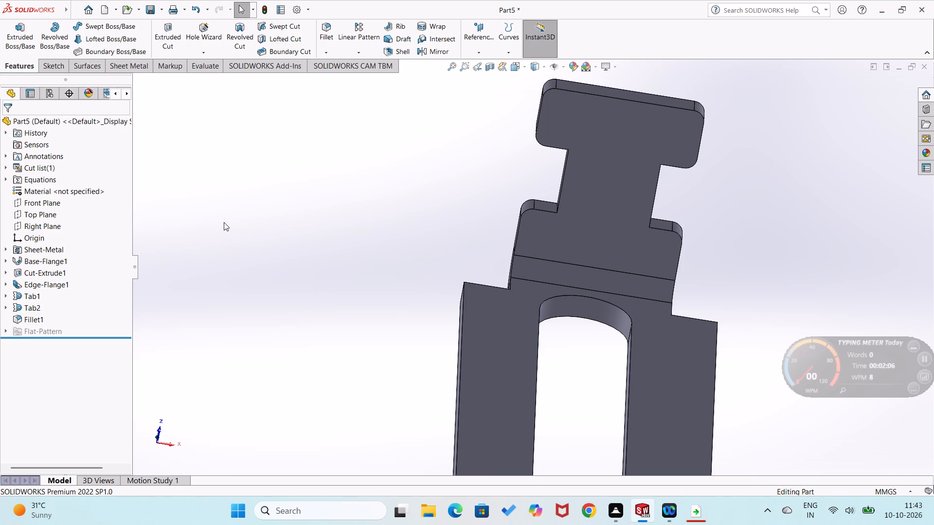
scroll(323, 311, up, 3)
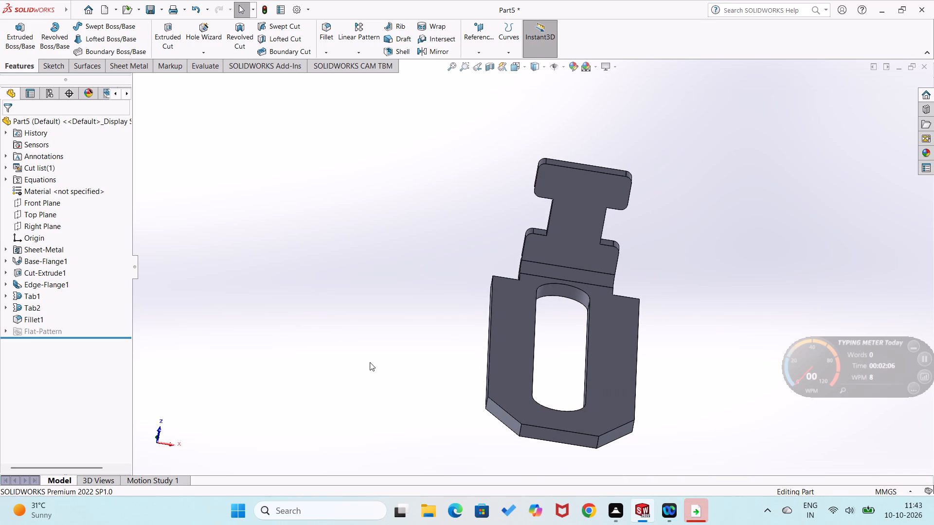
right_click(502, 398)
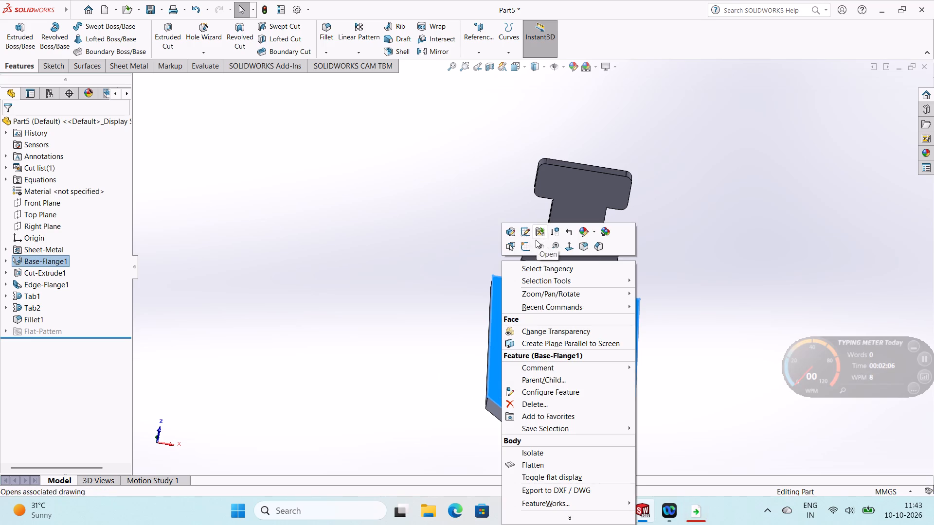
click(524, 253)
click(339, 330)
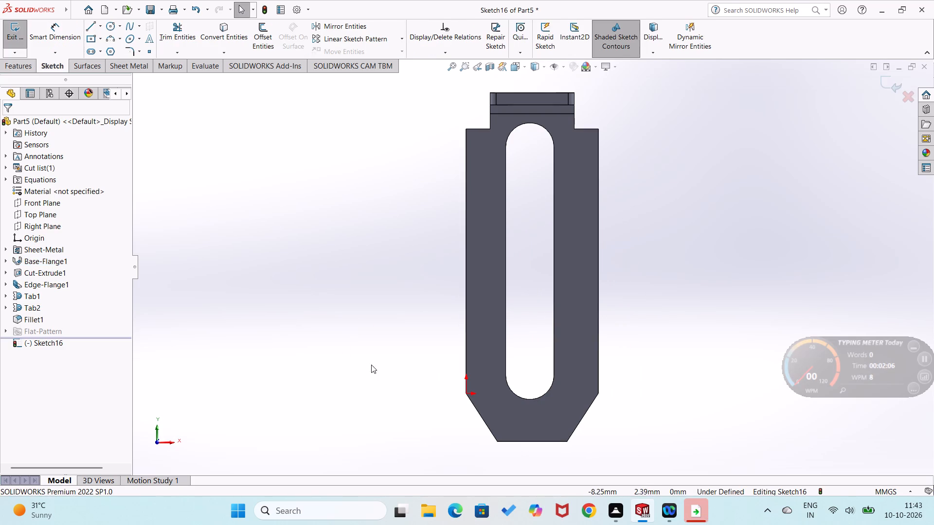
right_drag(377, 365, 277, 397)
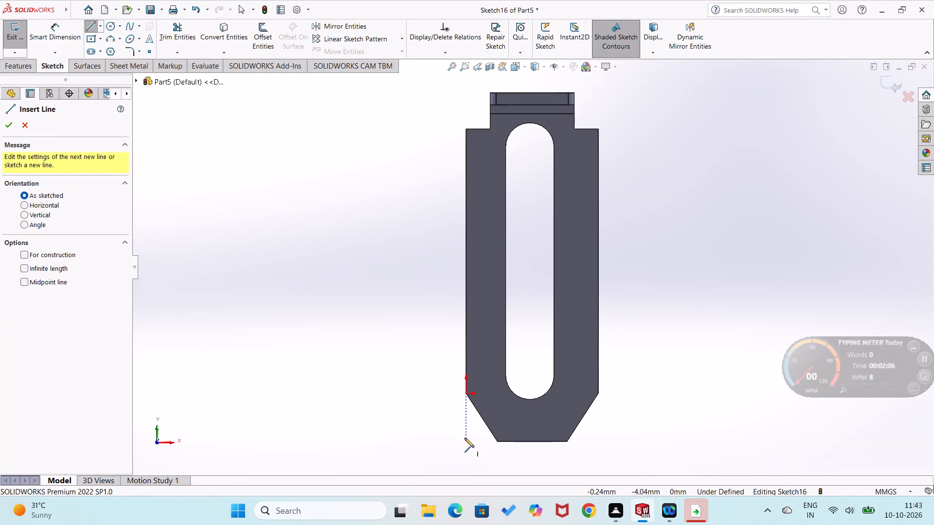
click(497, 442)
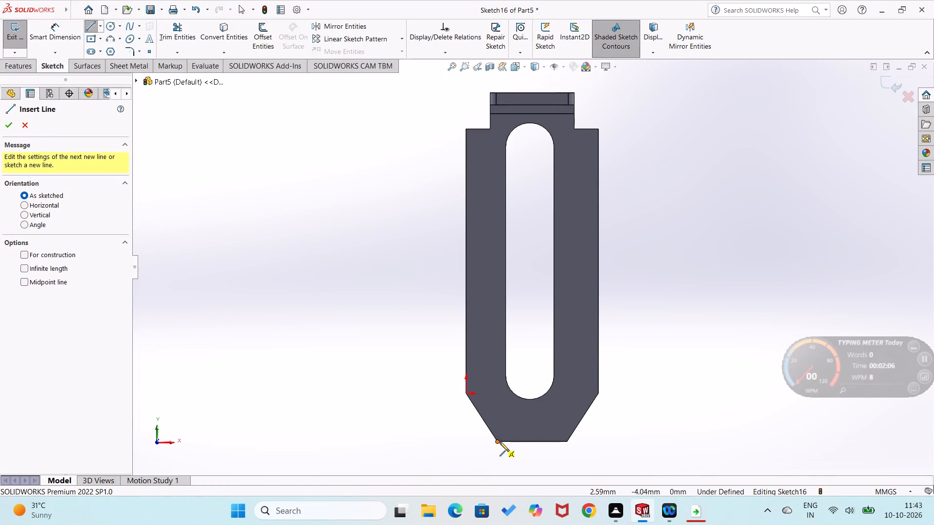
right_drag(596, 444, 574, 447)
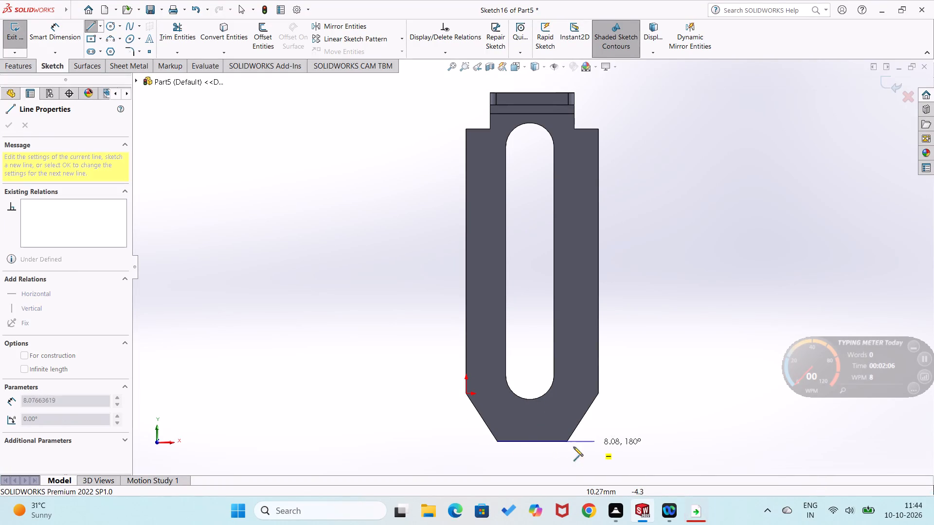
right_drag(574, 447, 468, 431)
Sketch a corner rectangle about 11.11 by 4.04 mm directly below the slotted plate's narrow tapered end.
scroll(467, 428, up, 3)
scroll(466, 410, down, 2)
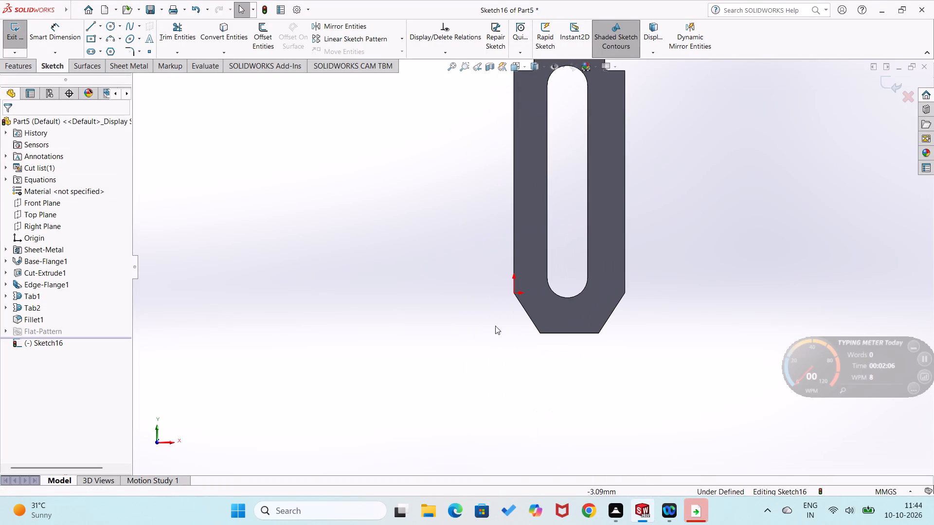
right_drag(480, 345, 514, 397)
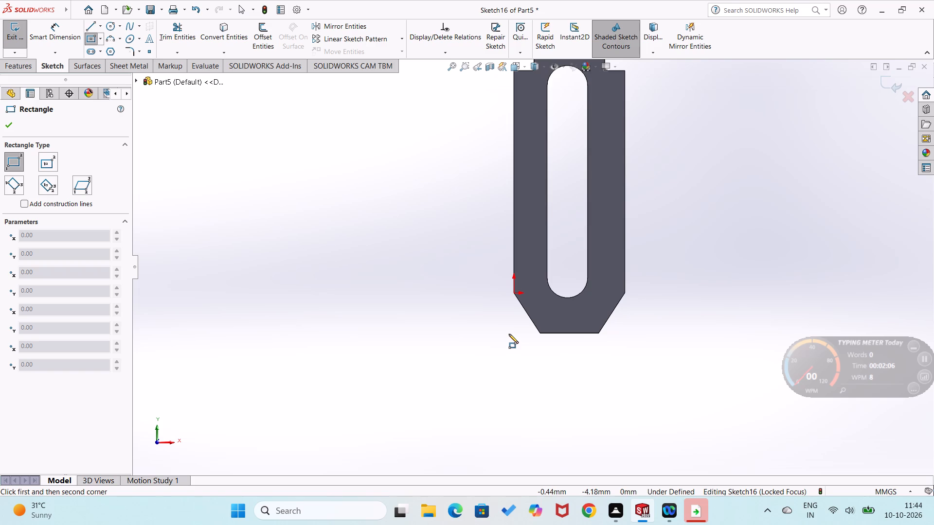
click(513, 333)
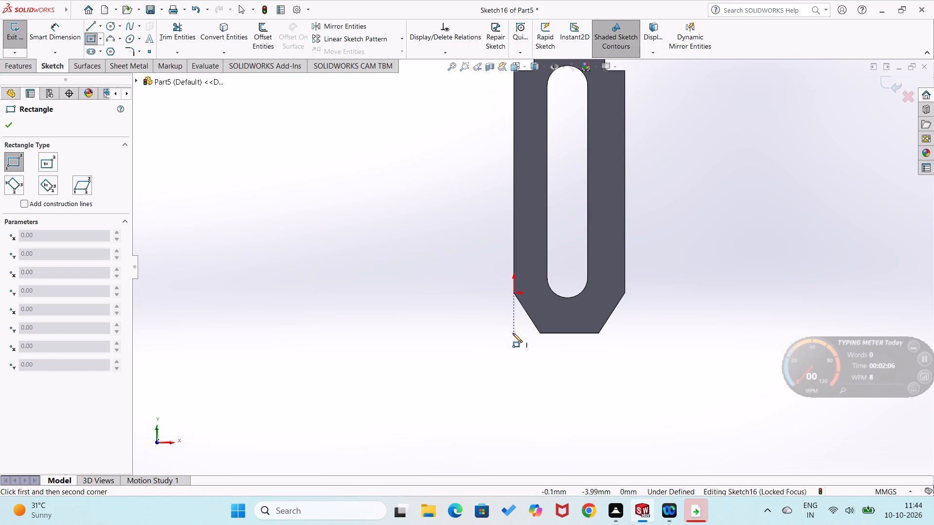
click(626, 374)
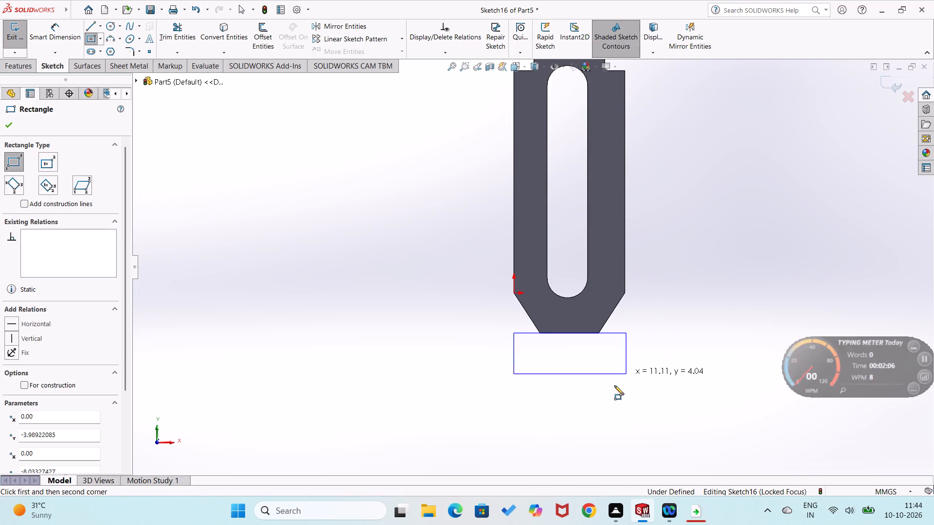
right_drag(455, 406, 447, 358)
key(Escape)
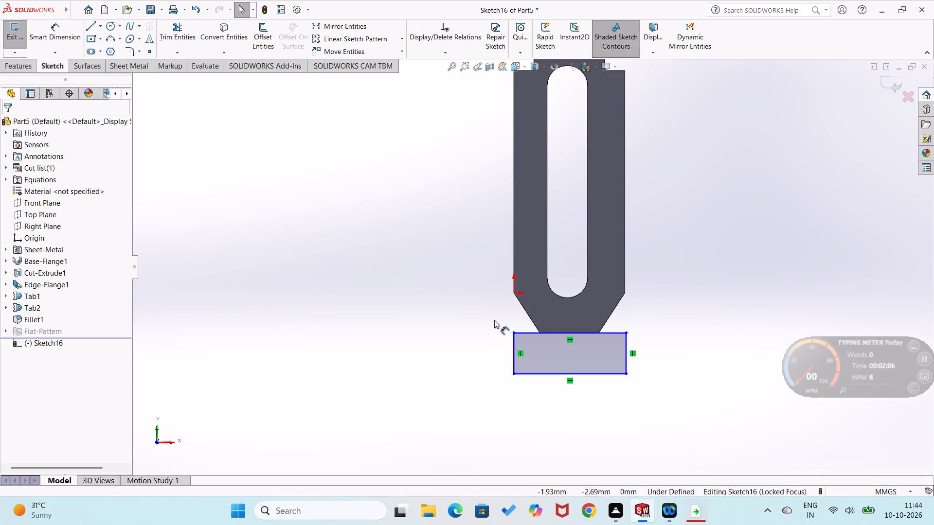
key(Escape)
Add vertical relations aligning the rectangle's two upper corners with the plate's outer corners where the tapers begin.
click(513, 334)
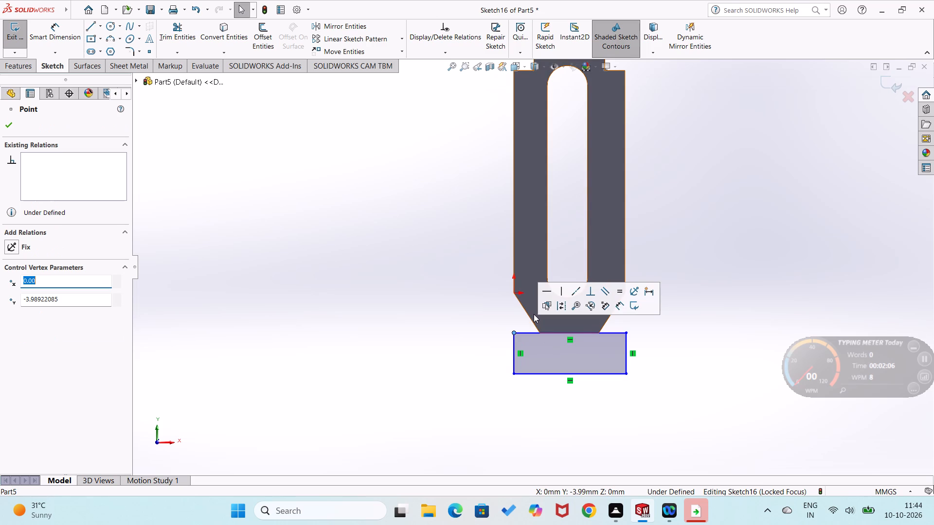
ctrl+click(514, 292)
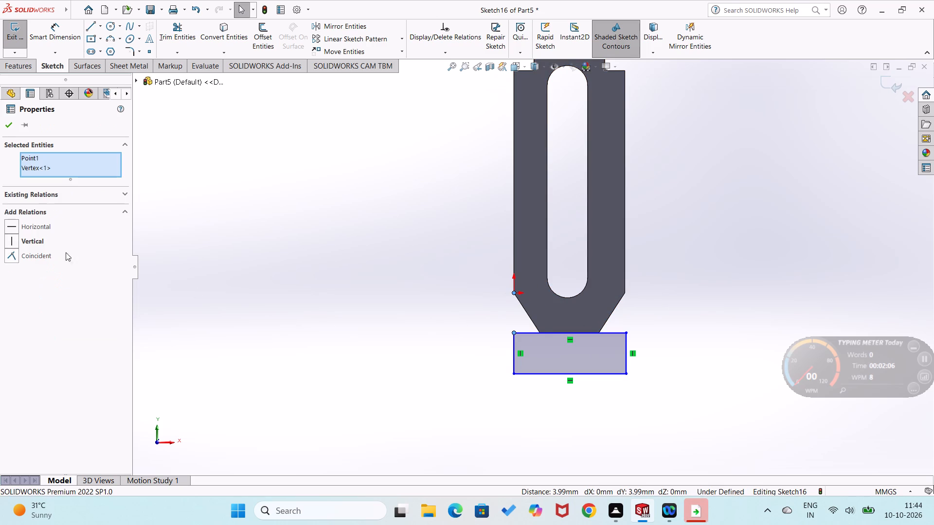
click(9, 244)
click(9, 131)
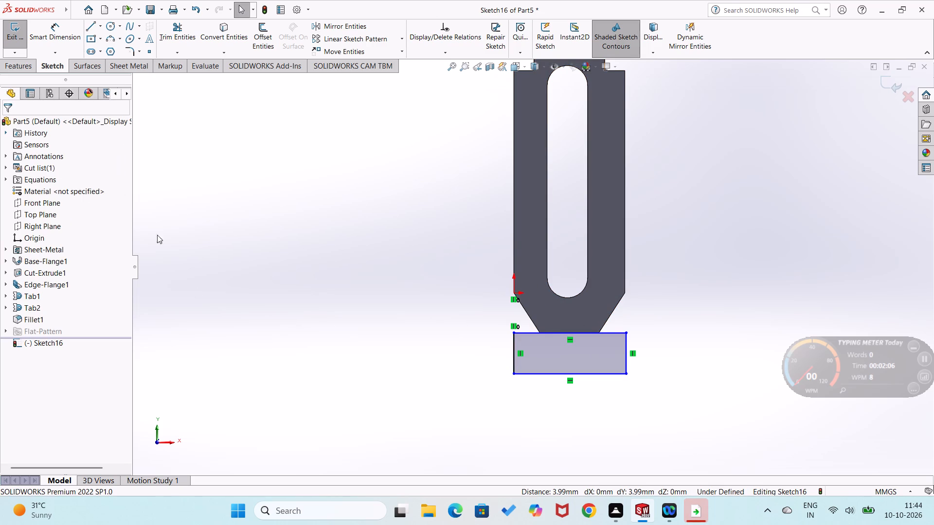
click(627, 332)
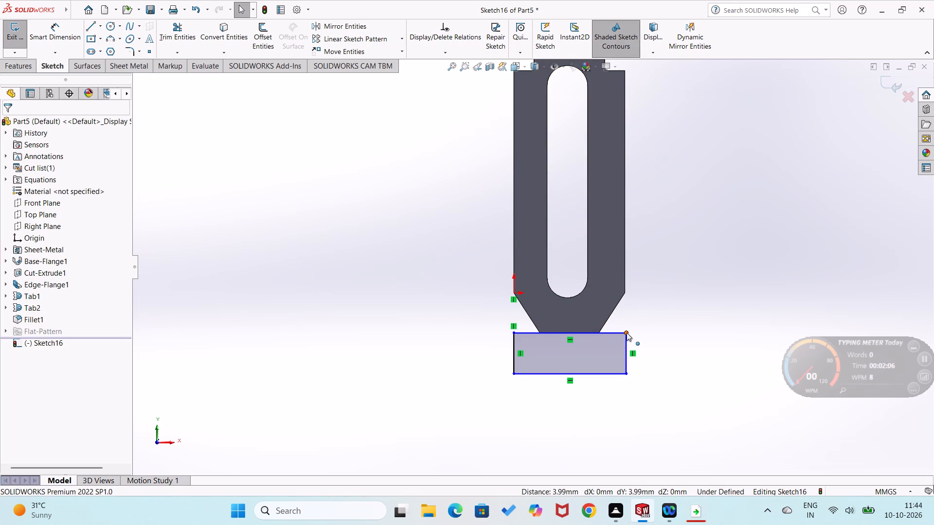
ctrl+click(626, 293)
click(10, 244)
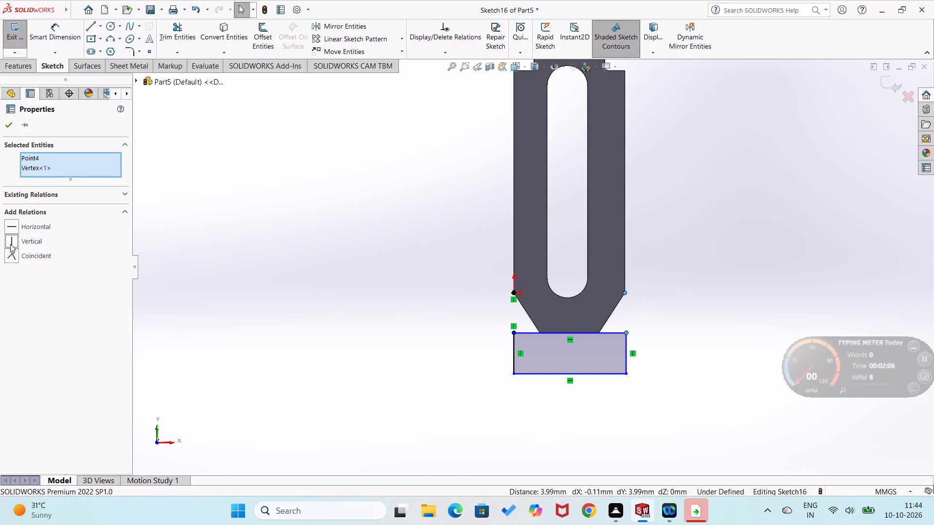
click(8, 119)
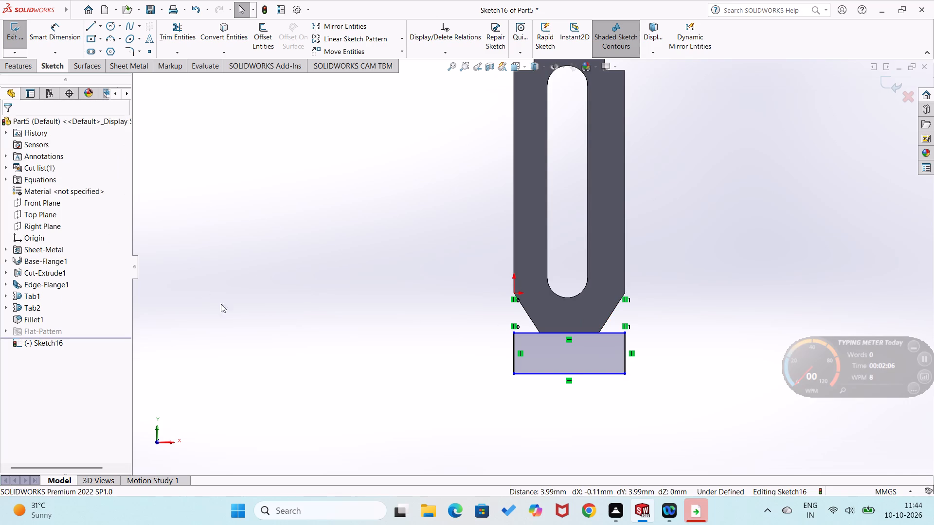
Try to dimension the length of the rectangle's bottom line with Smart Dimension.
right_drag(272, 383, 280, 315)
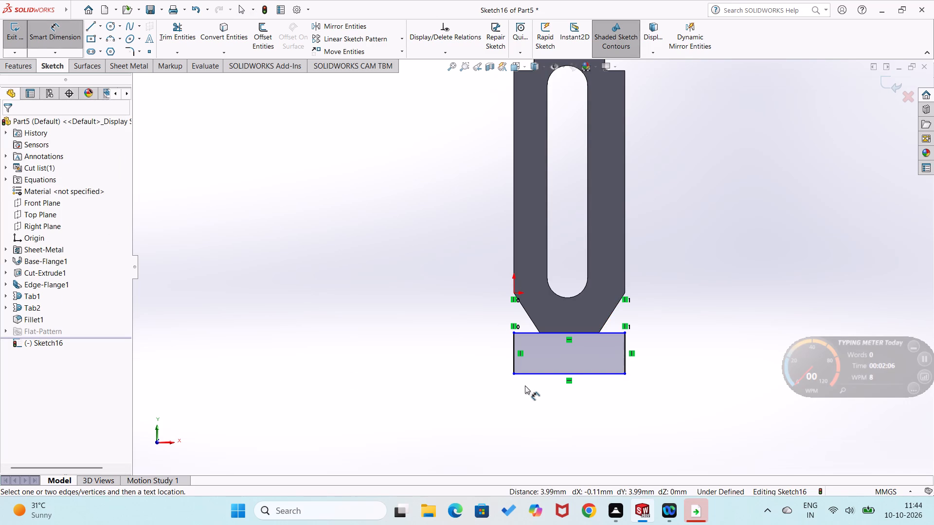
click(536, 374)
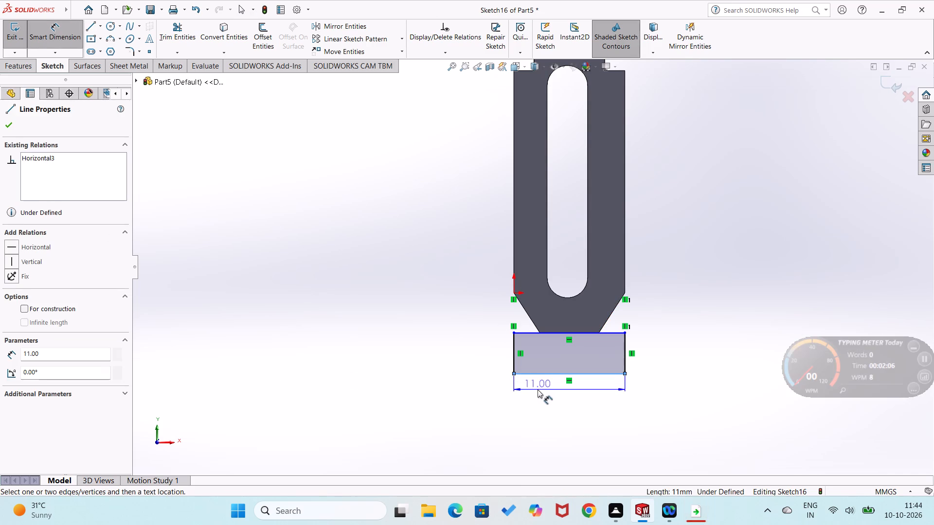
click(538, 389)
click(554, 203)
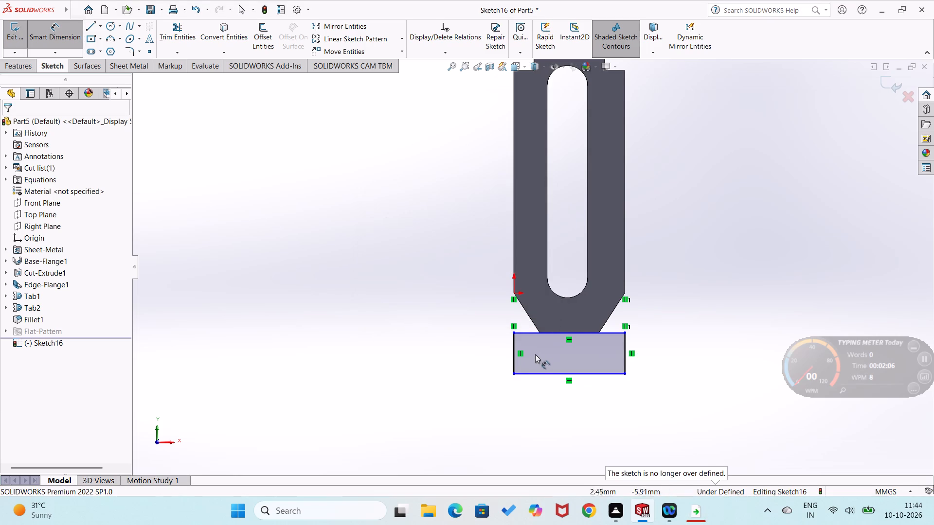
Dimension the rectangle's left side and set its height to 5 mm.
click(514, 364)
click(497, 364)
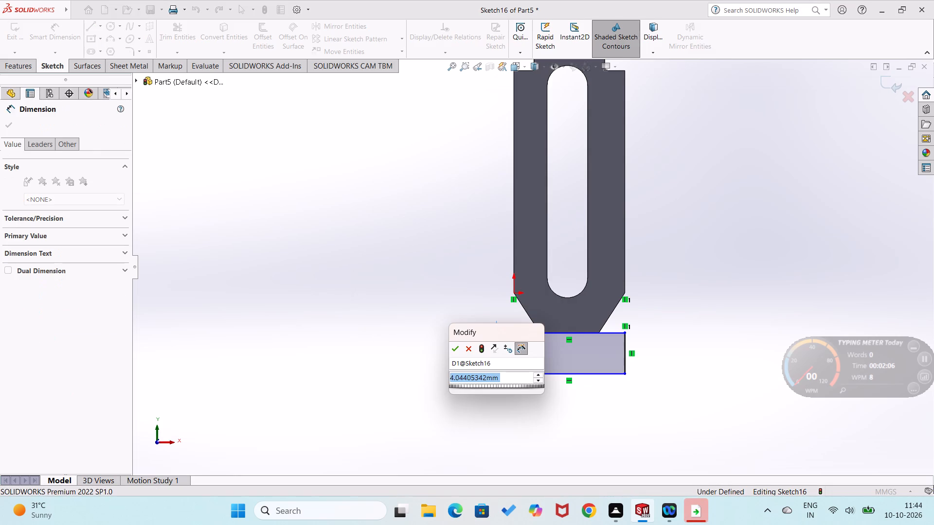
key(5)
key(Return)
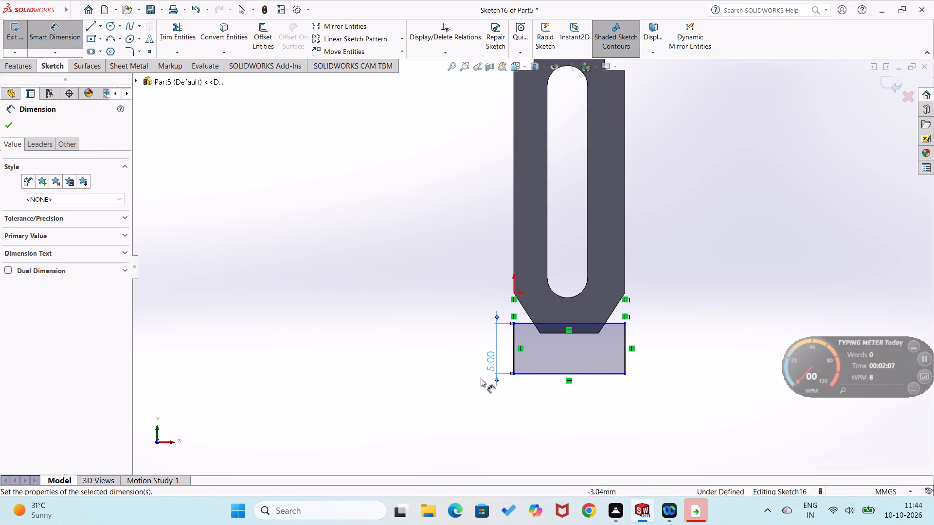
click(478, 380)
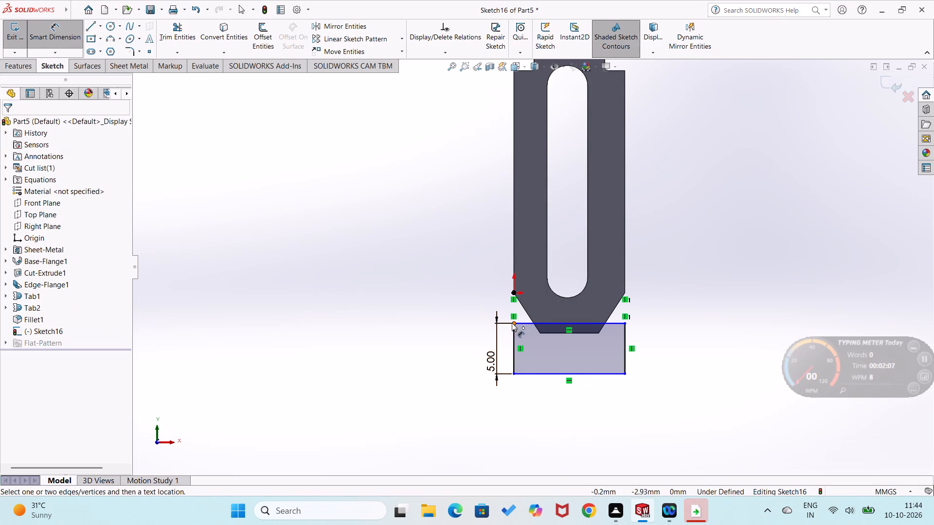
key(Escape)
key(Escape)
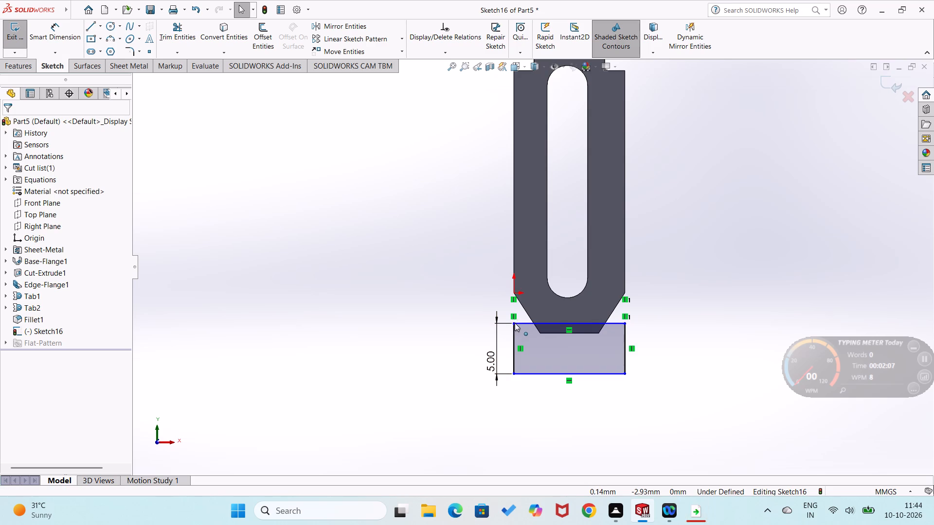
Add a horizontal relation between the rectangle's upper-left corner and the left vertex of the plate's narrow end edge.
click(513, 323)
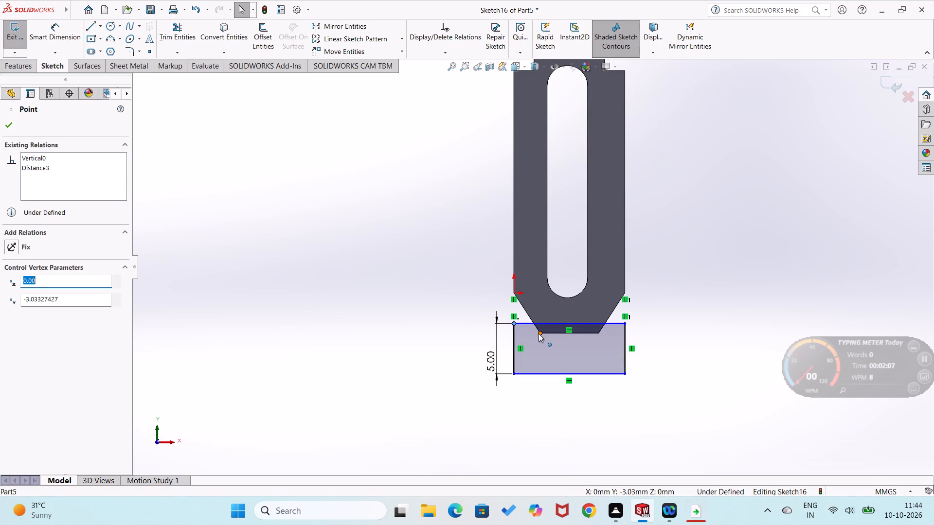
ctrl+click(539, 333)
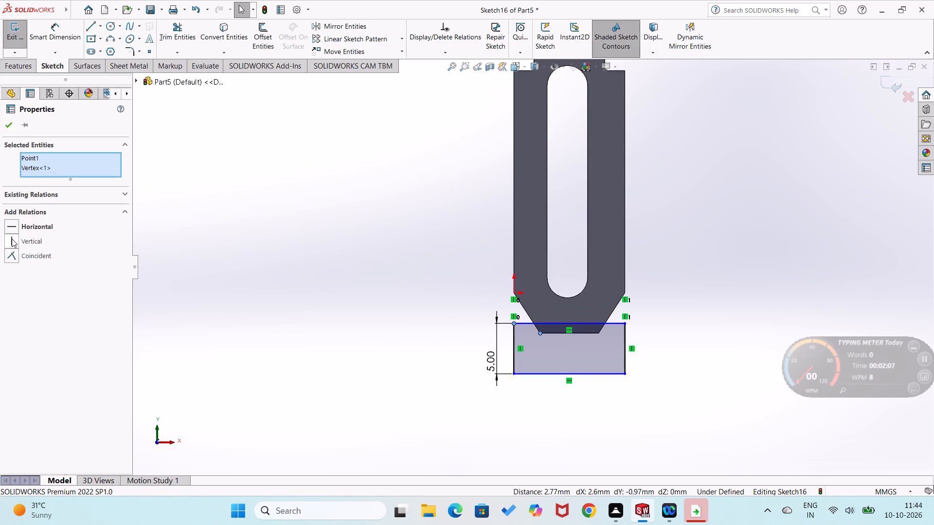
click(8, 223)
click(65, 306)
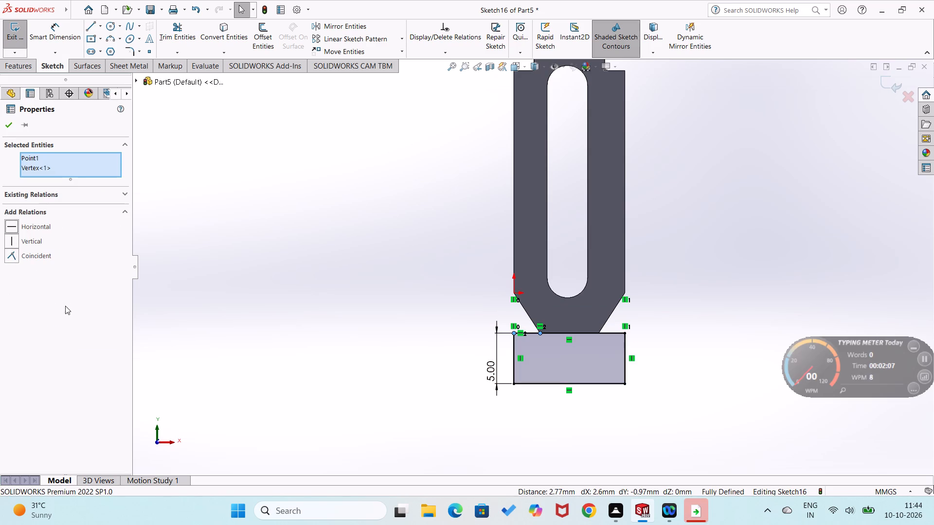
click(5, 129)
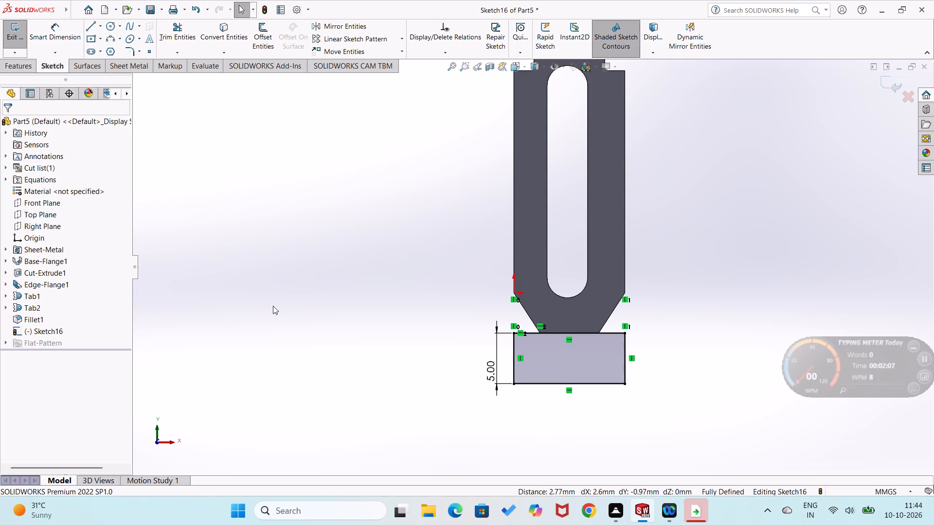
click(273, 306)
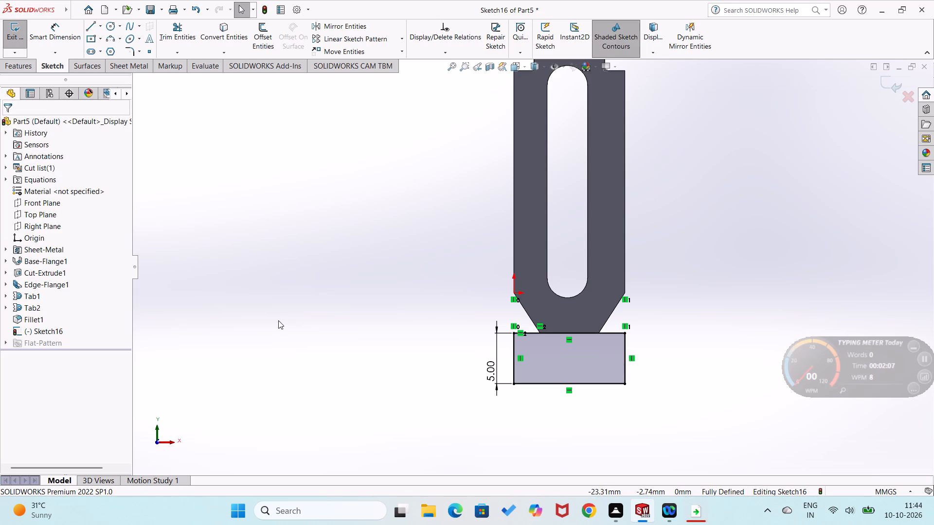
Create a tab from the rectangle sketch with Base Flange/Tab, merged with the plate.
click(125, 66)
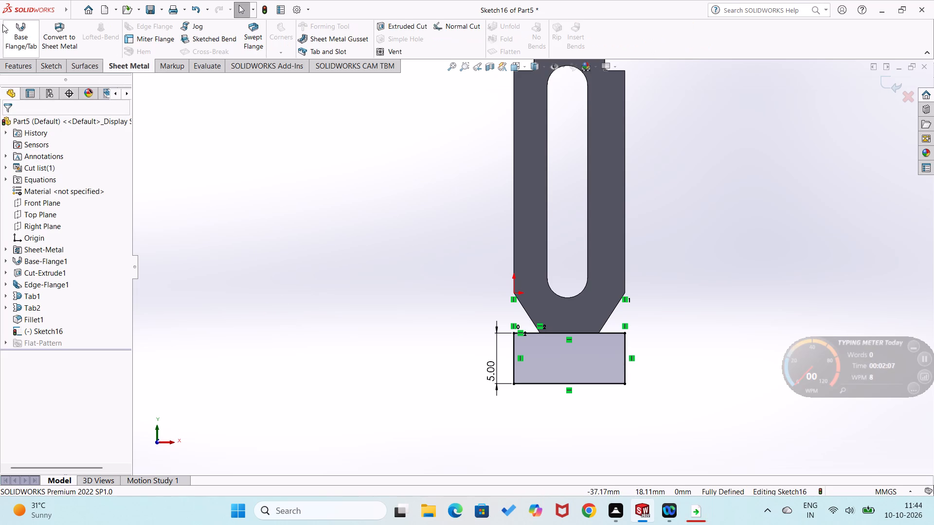
click(11, 36)
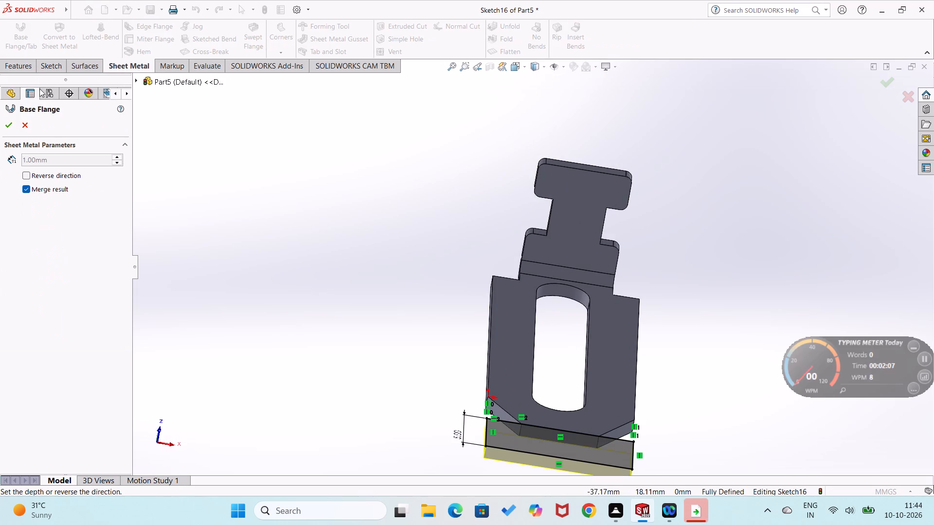
click(10, 130)
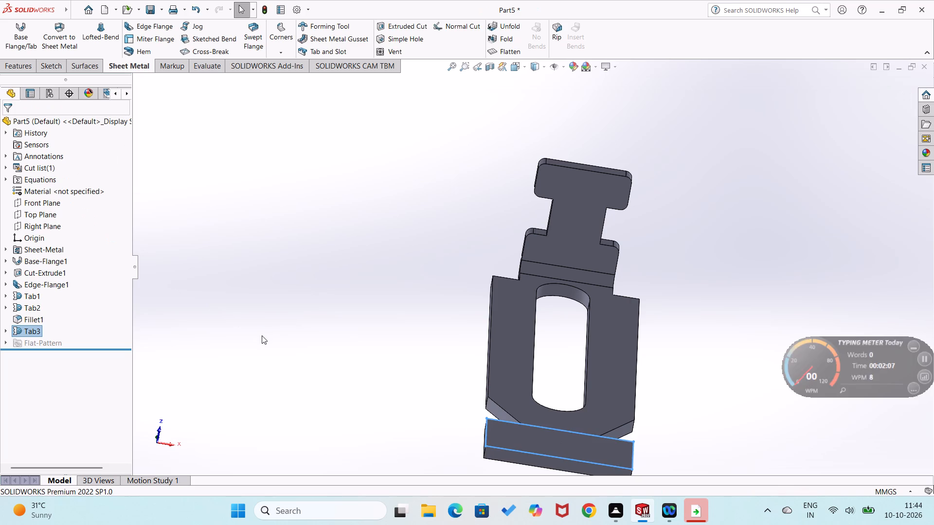
click(262, 335)
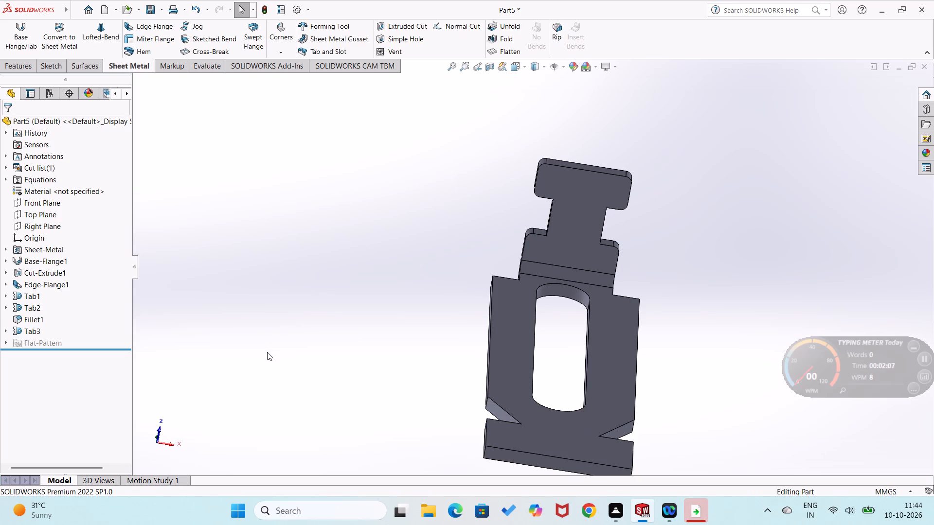
Create a 90° edge flange 5 mm long, pointing upward, from the lower edge of the new tab's right short side.
click(160, 27)
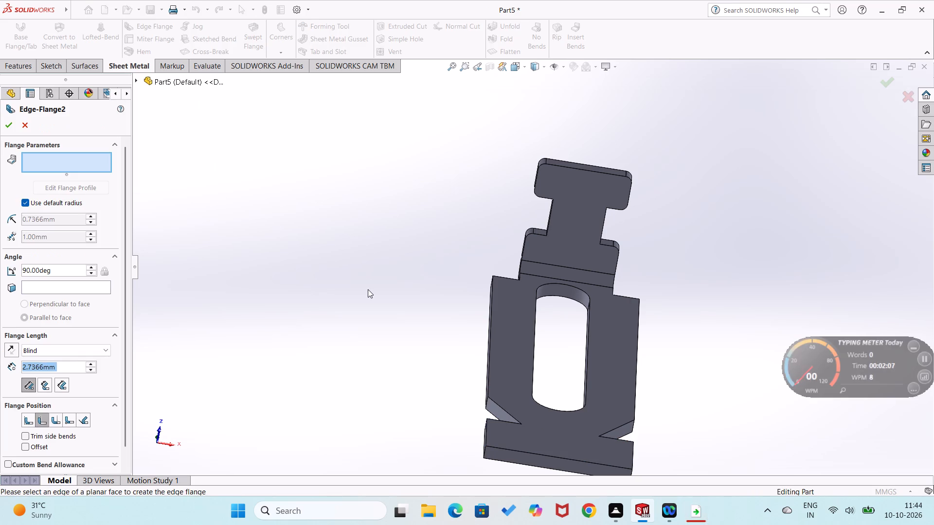
middle_drag(368, 289, 313, 245)
drag(470, 417, 471, 398)
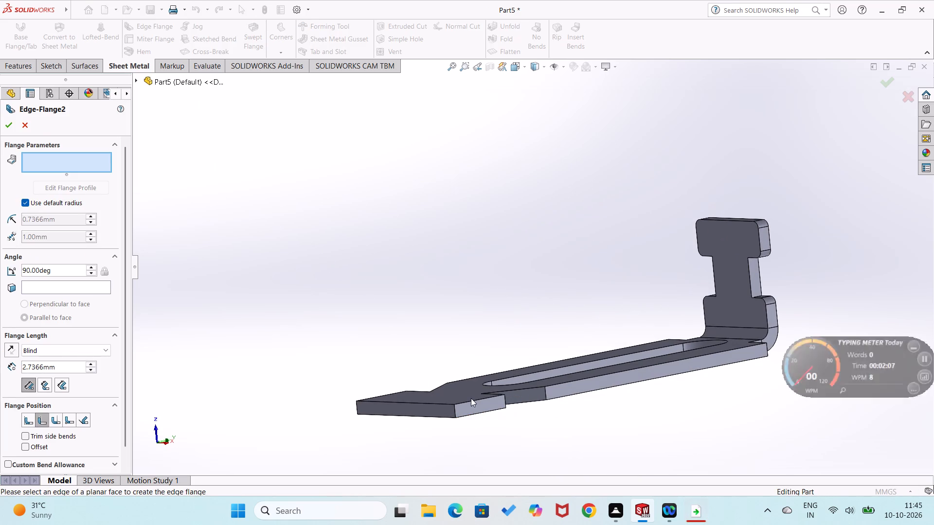
drag(471, 398, 471, 412)
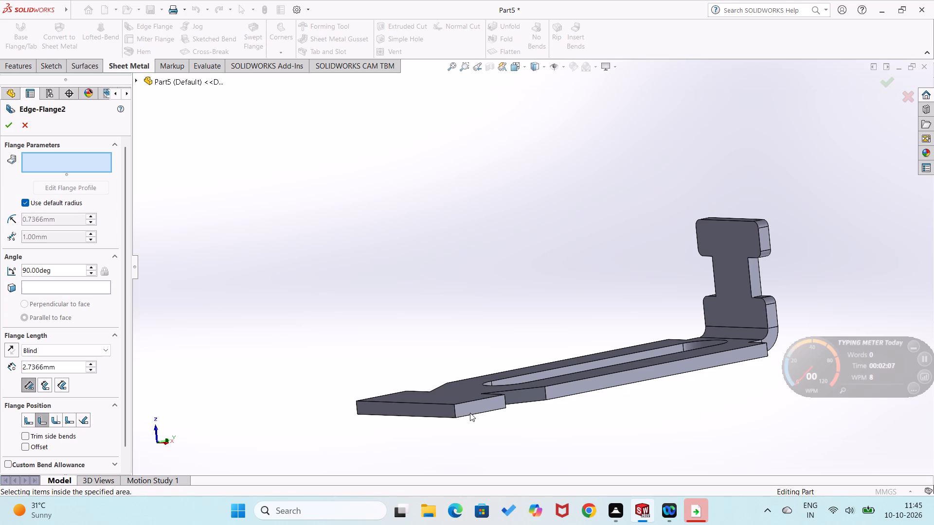
click(468, 415)
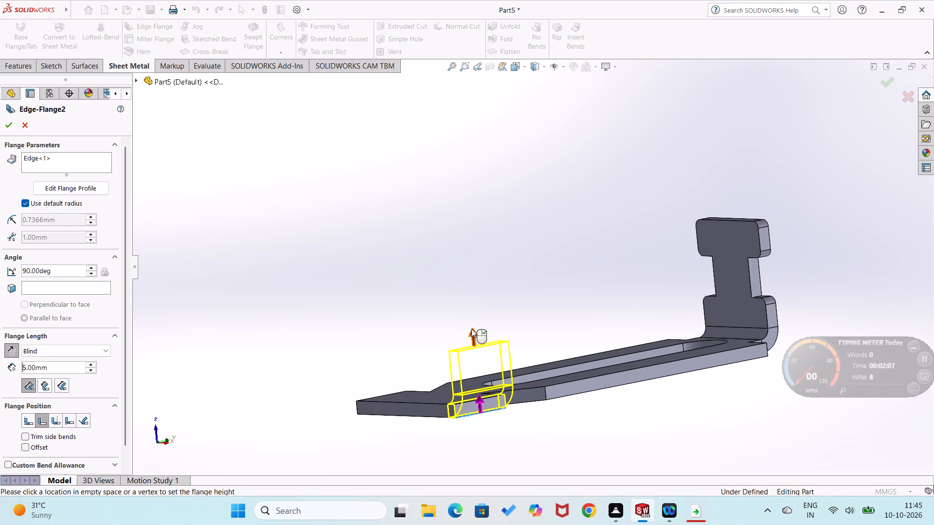
click(471, 329)
drag(54, 366, 16, 367)
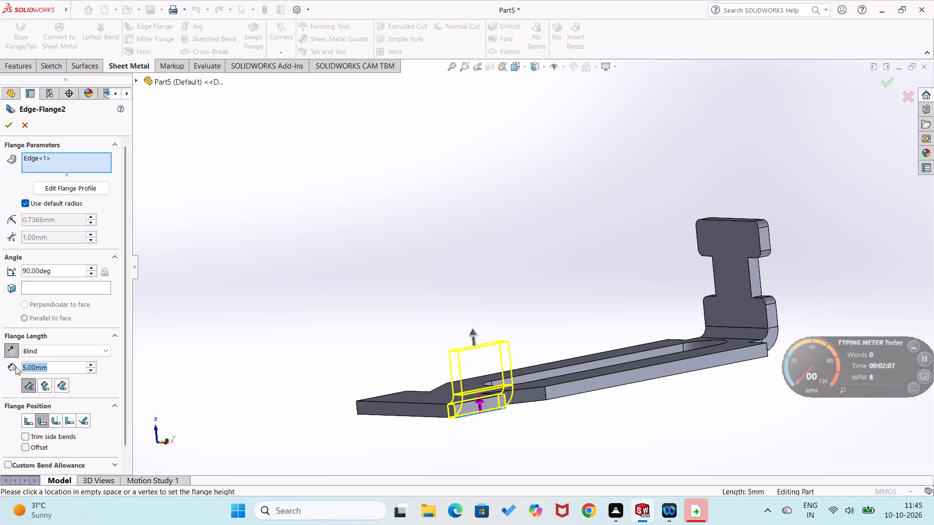
key(5)
key(Return)
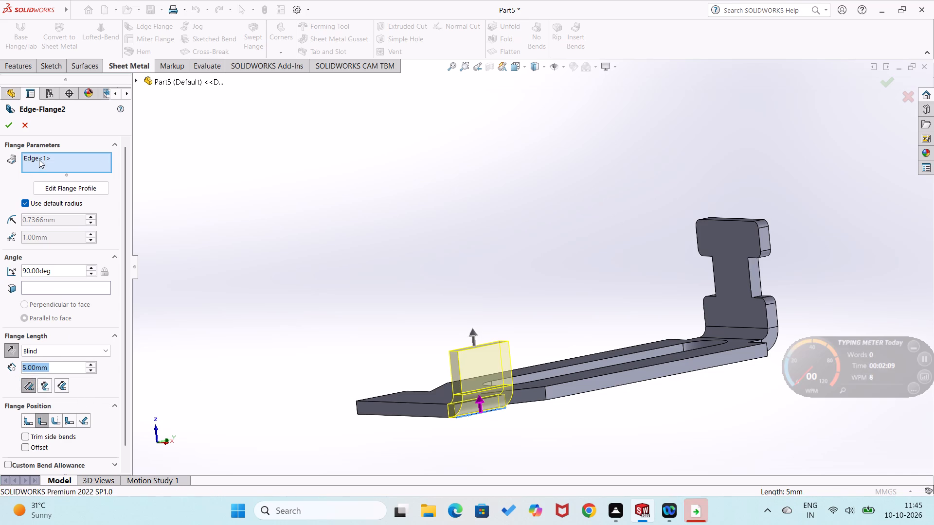
click(10, 125)
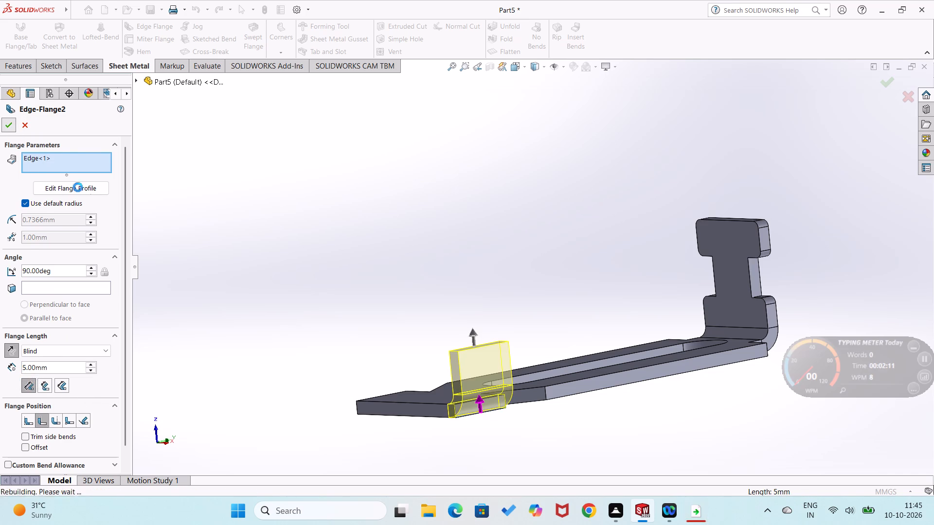
Create a 90° edge flange 4 mm long, pointing outward, from the inner top edge of the tab's right upright flange.
click(152, 25)
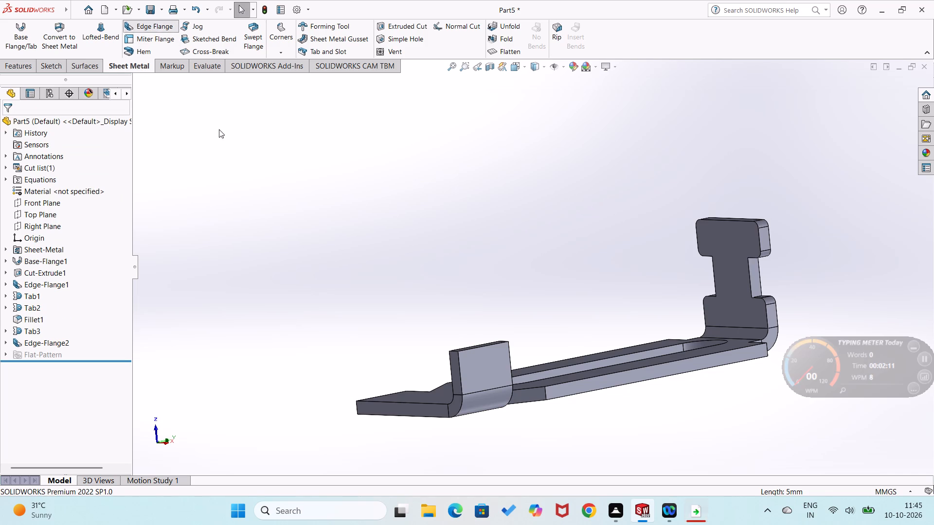
middle_drag(480, 345, 494, 369)
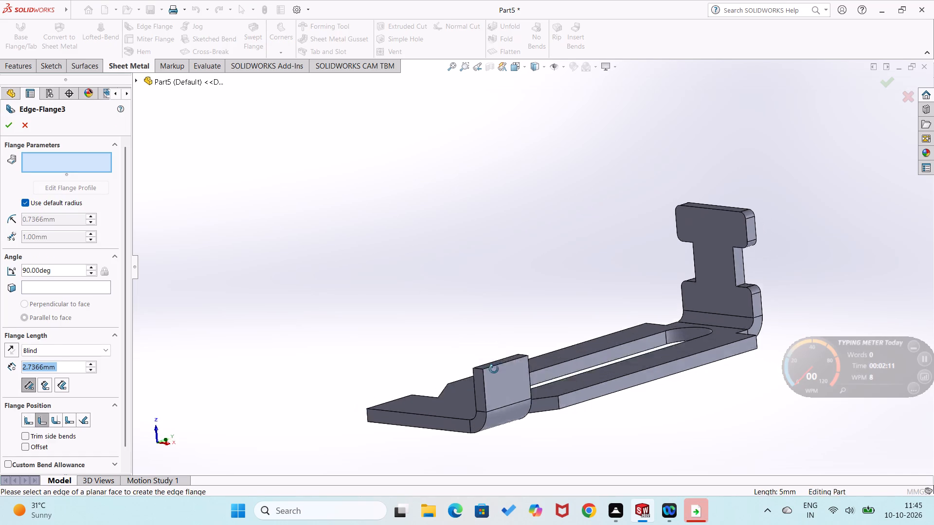
middle_drag(494, 369, 498, 379)
click(520, 396)
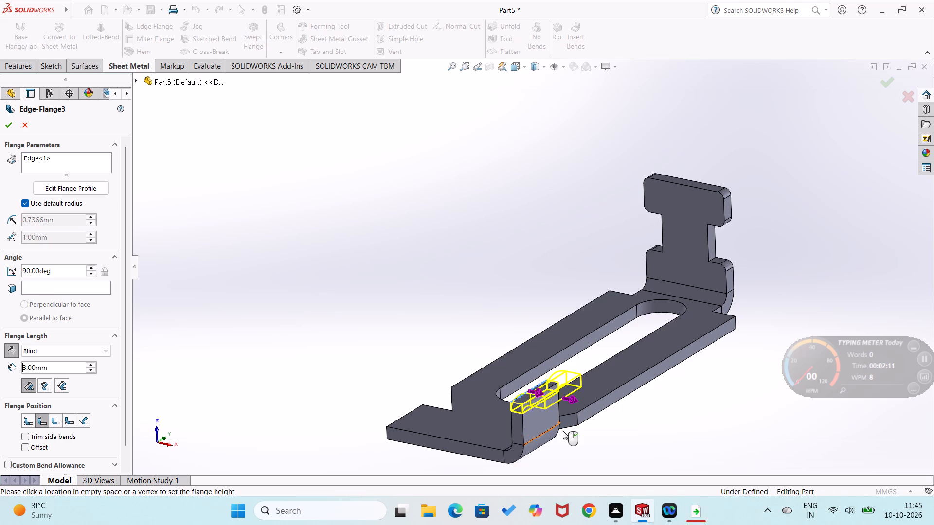
click(563, 431)
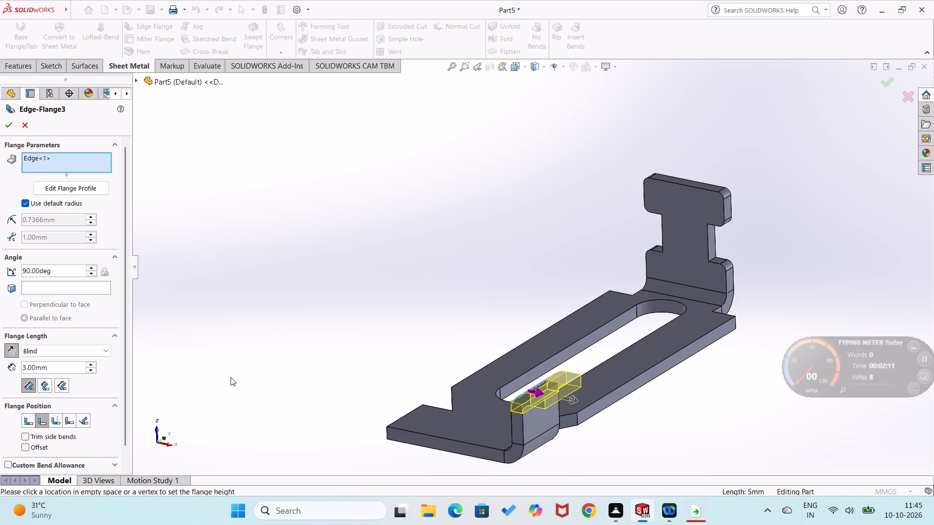
drag(66, 368, 0, 361)
key(4)
key(Return)
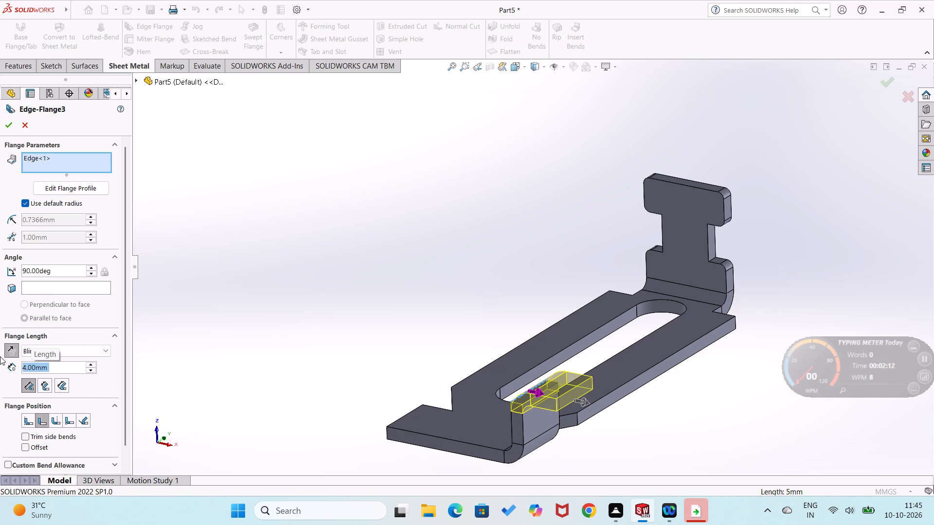
click(9, 120)
click(293, 296)
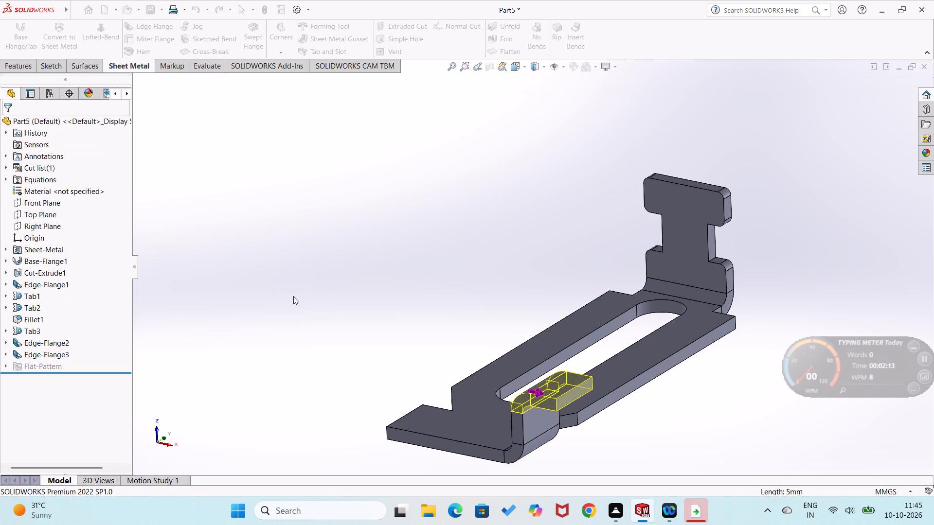
Create a 90° edge flange 4 mm long, pointing upward, from the lower edge of the tab's left short side.
middle_drag(334, 338, 390, 390)
scroll(388, 373, up, 1)
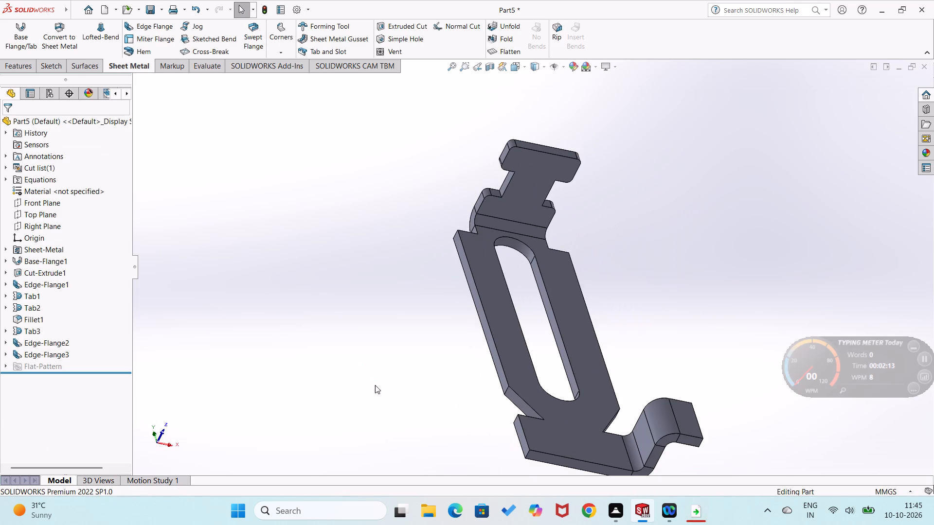
click(159, 27)
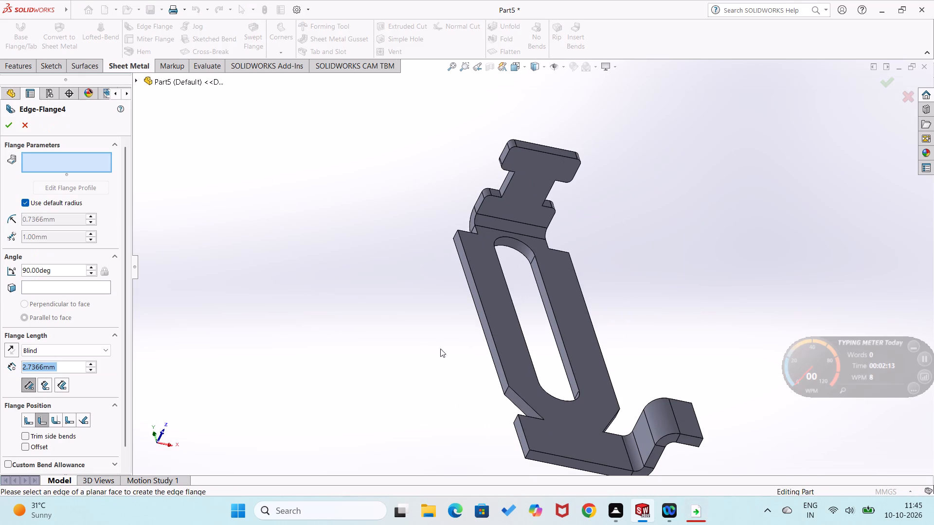
click(522, 451)
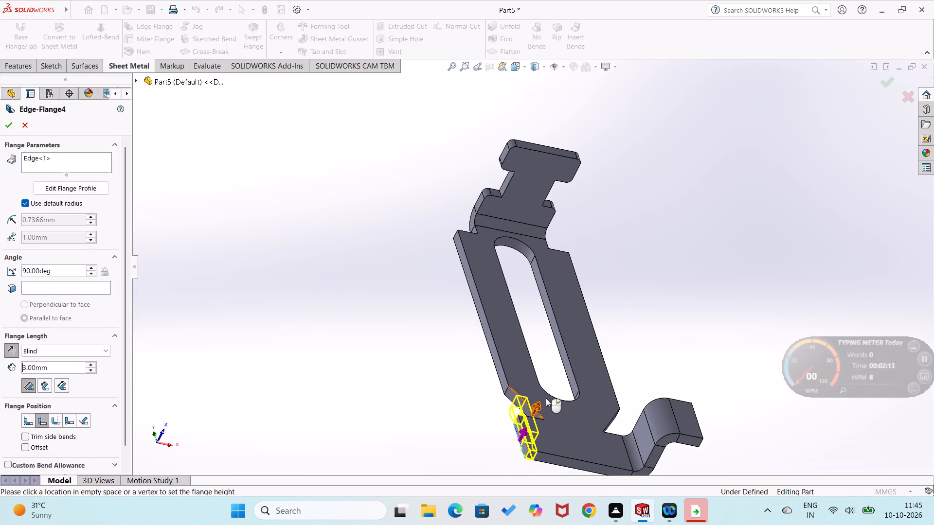
click(548, 389)
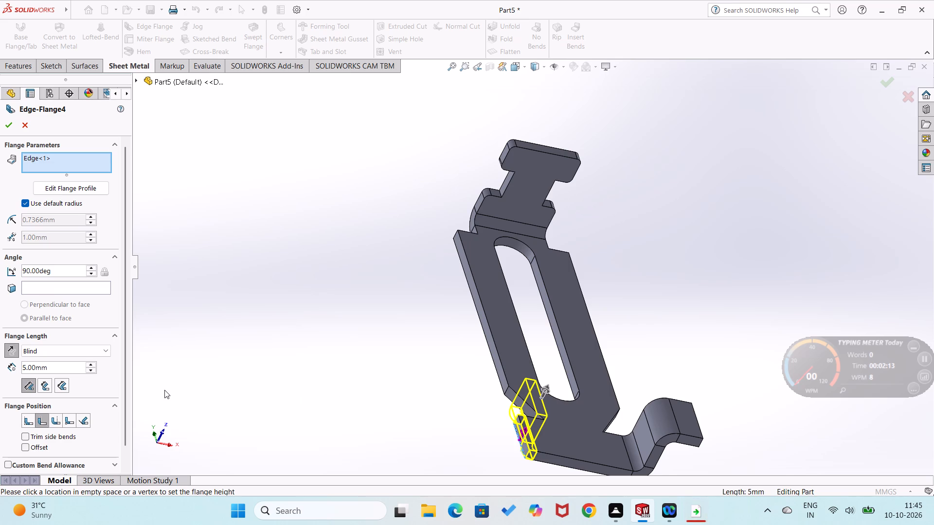
drag(67, 364, 0, 367)
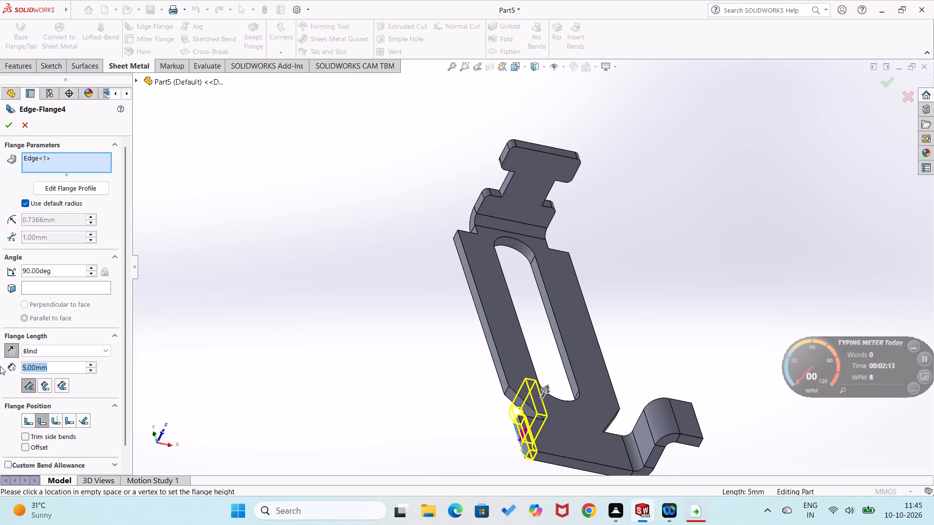
key(4)
key(Return)
middle_drag(266, 501, 261, 374)
middle_drag(322, 437, 328, 344)
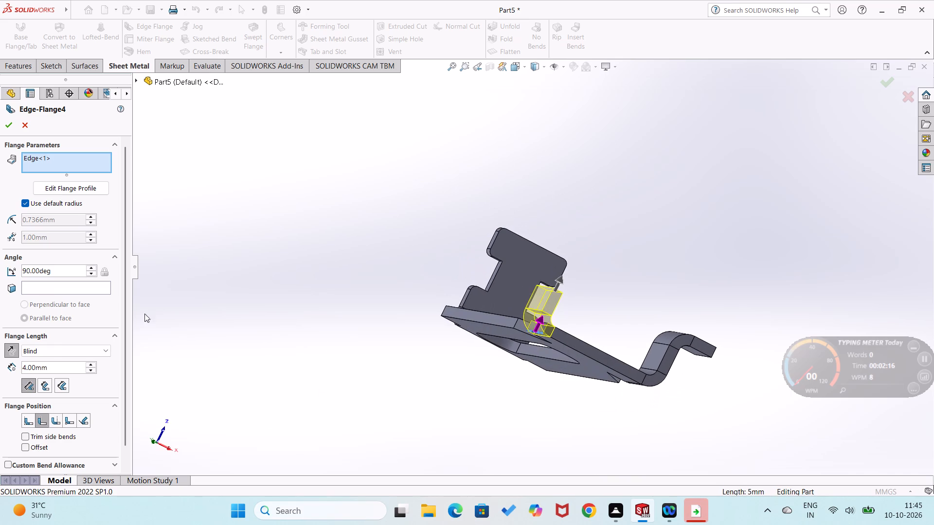
click(7, 123)
click(239, 347)
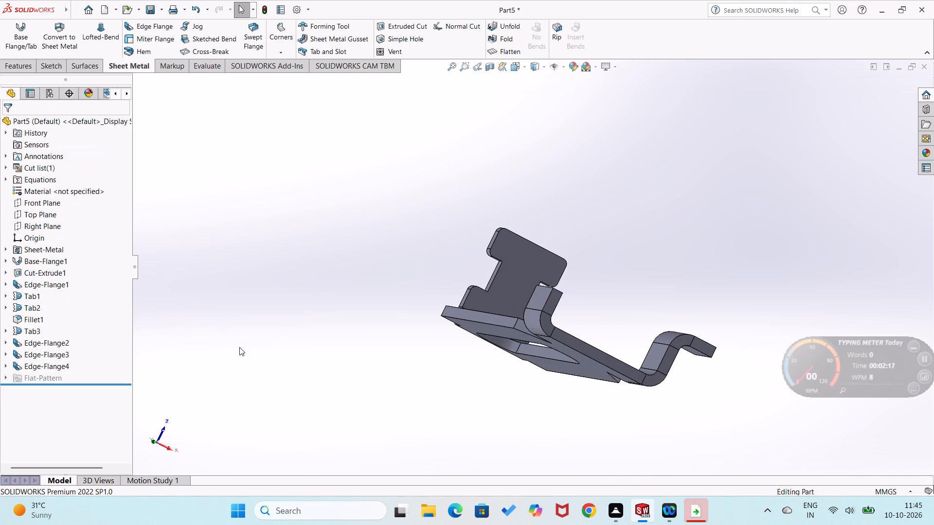
Create a 90° edge flange 4 mm long, pointing outward, from the inner top edge of the tab's left upright flange.
click(175, 27)
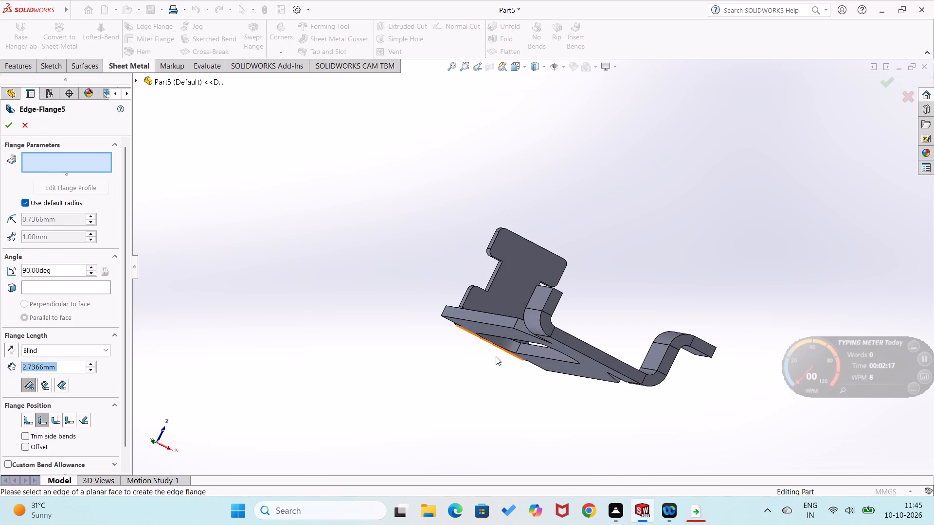
middle_drag(475, 372, 467, 417)
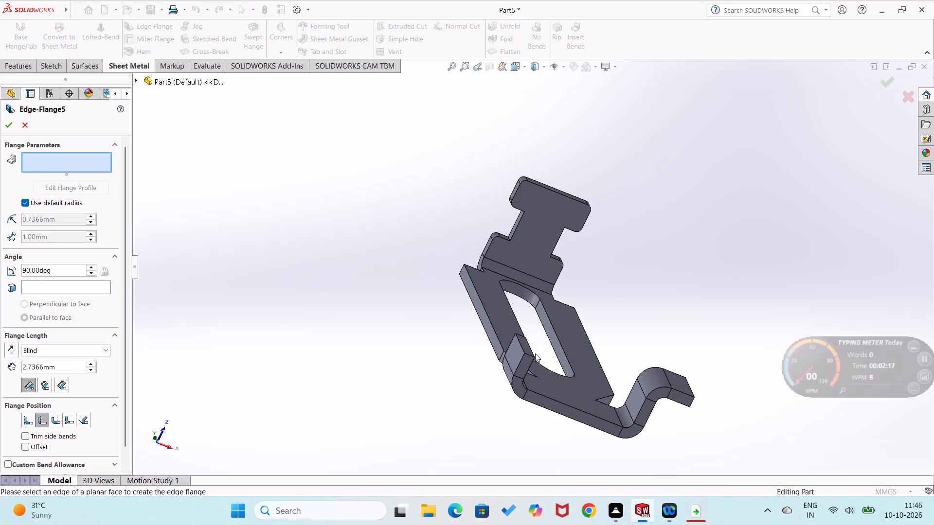
click(533, 351)
click(486, 345)
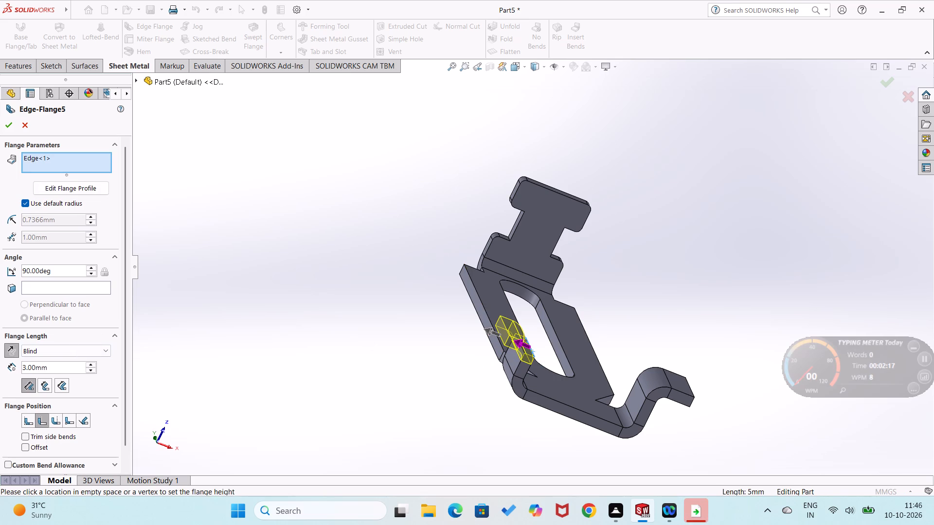
drag(65, 367, 7, 367)
key(4)
key(Return)
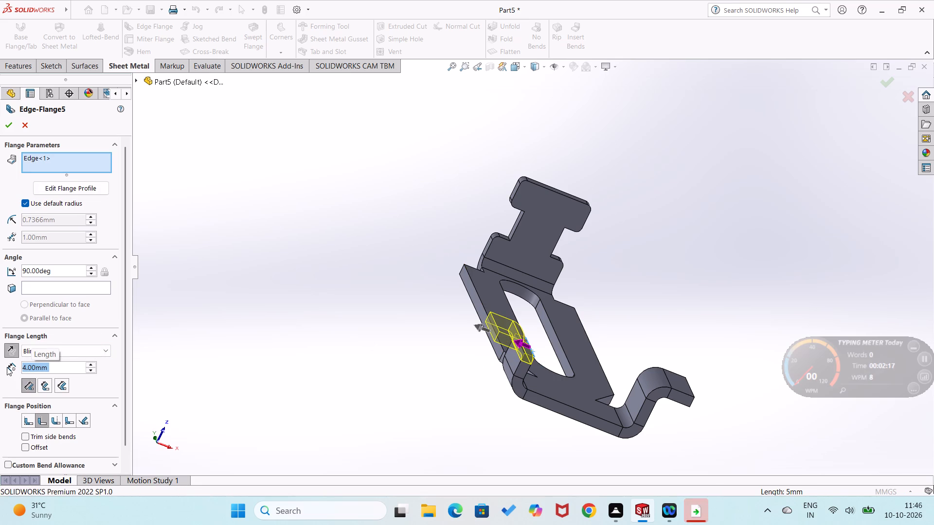
click(9, 113)
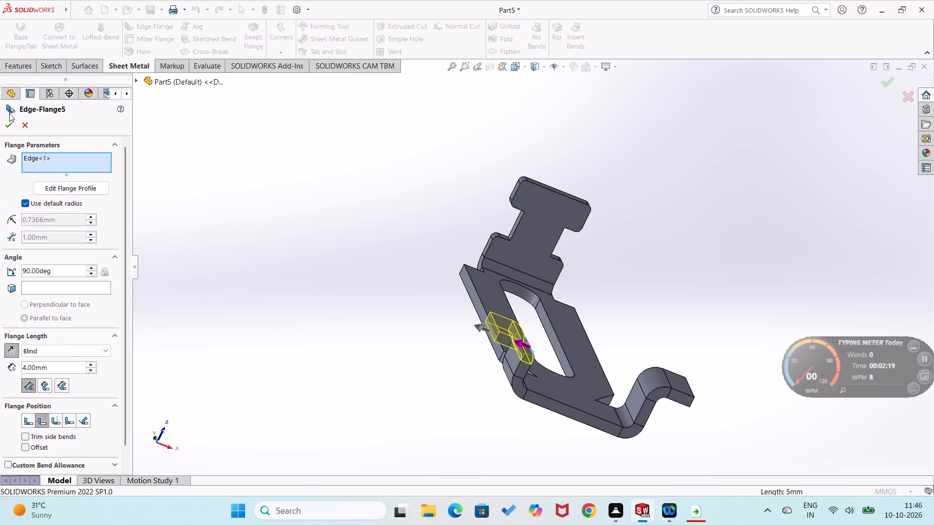
click(10, 122)
click(191, 264)
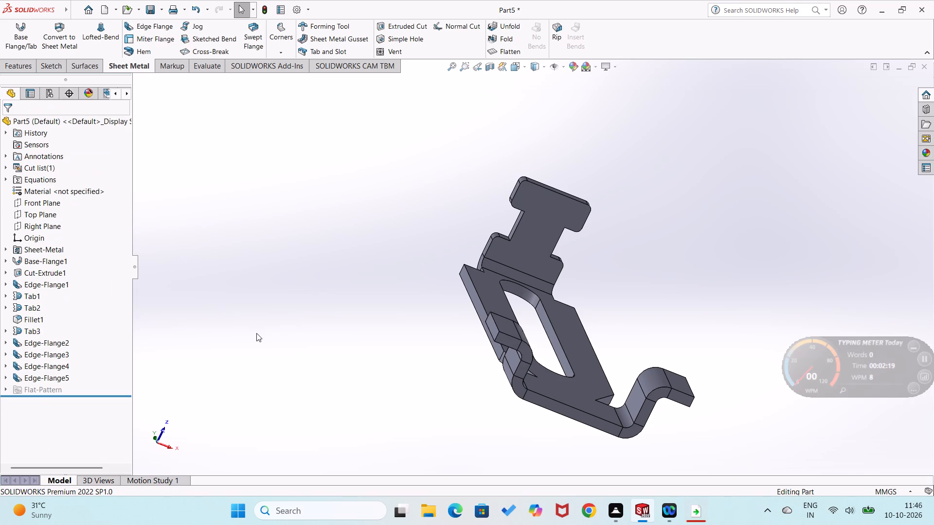
Examine the finished bracket in isometric, front, side and top views, comparing the two side flanges and the bent end tab.
middle_drag(257, 333, 271, 331)
key(ctrl+7)
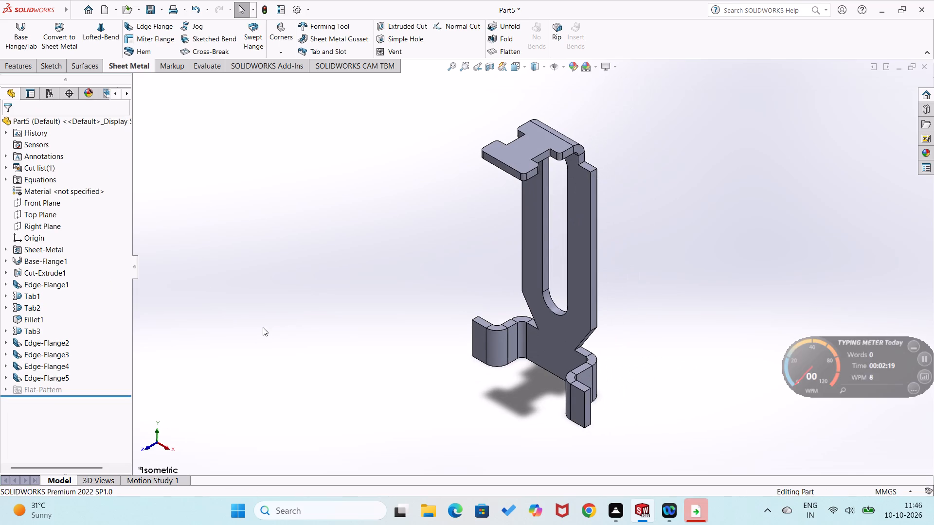
click(250, 302)
middle_drag(317, 388, 330, 374)
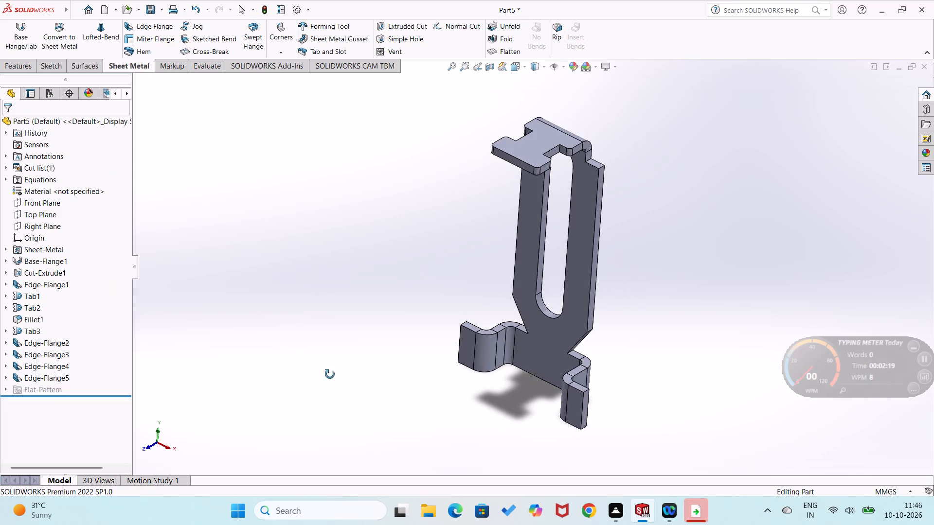
middle_drag(330, 374, 399, 224)
middle_drag(326, 363, 368, 386)
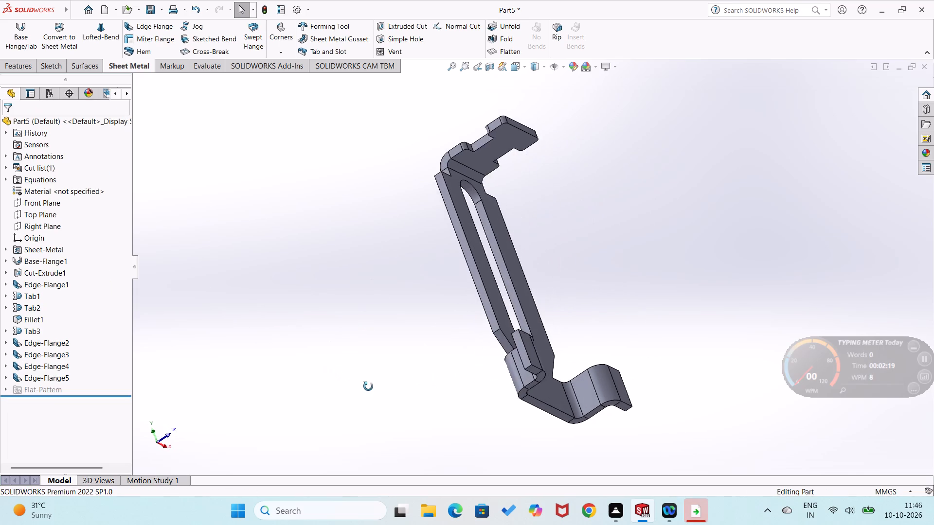
middle_drag(368, 386, 310, 366)
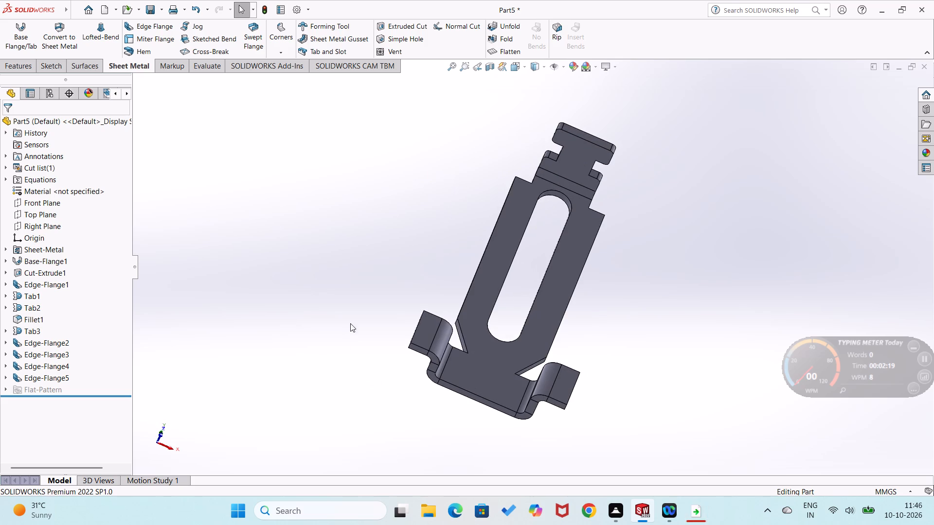
middle_drag(336, 401, 360, 367)
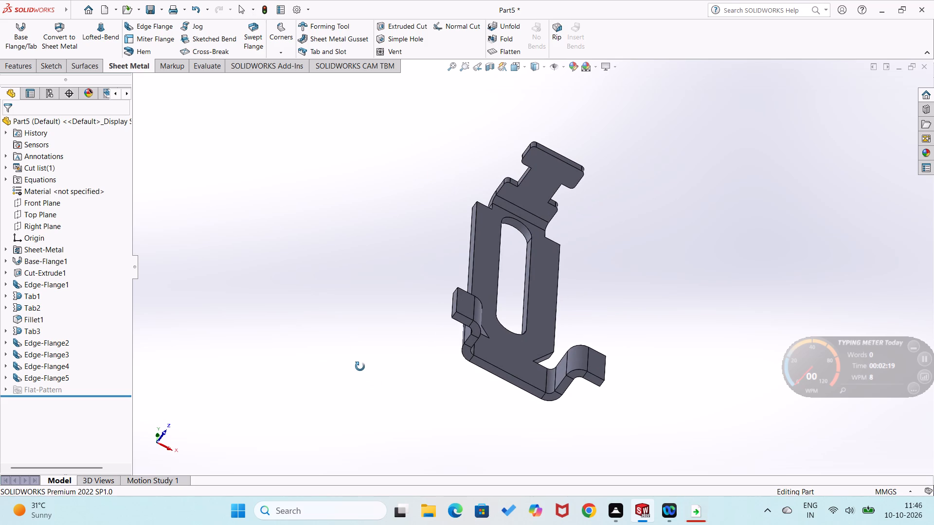
middle_drag(360, 367, 359, 367)
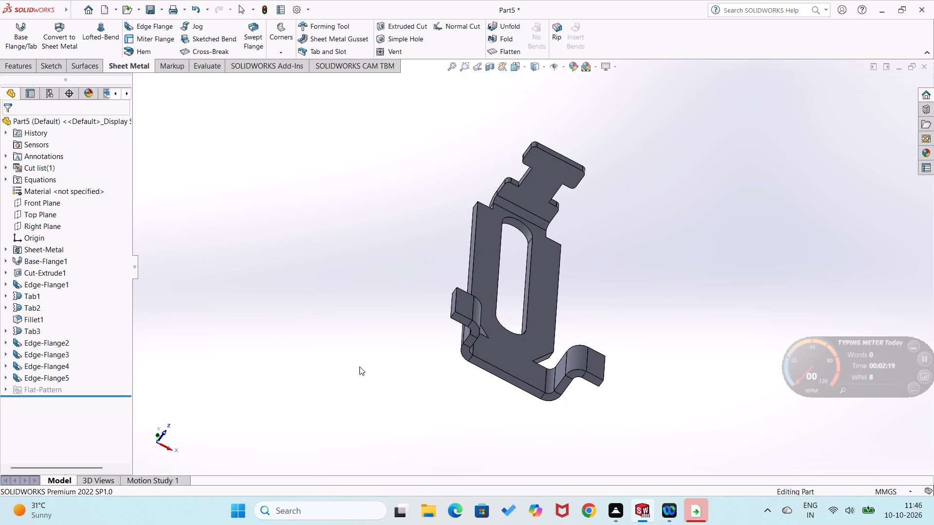
key(ctrl+1)
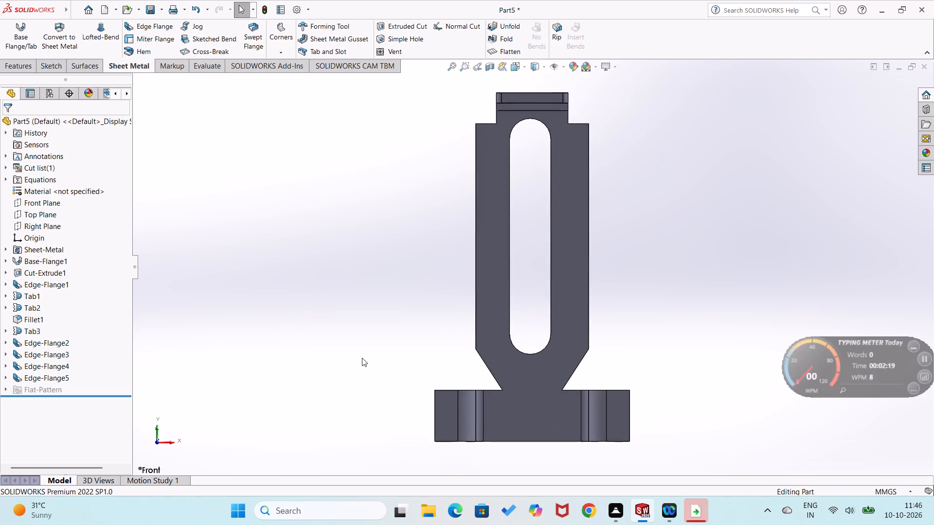
key(ctrl+2)
key(ctrl+3)
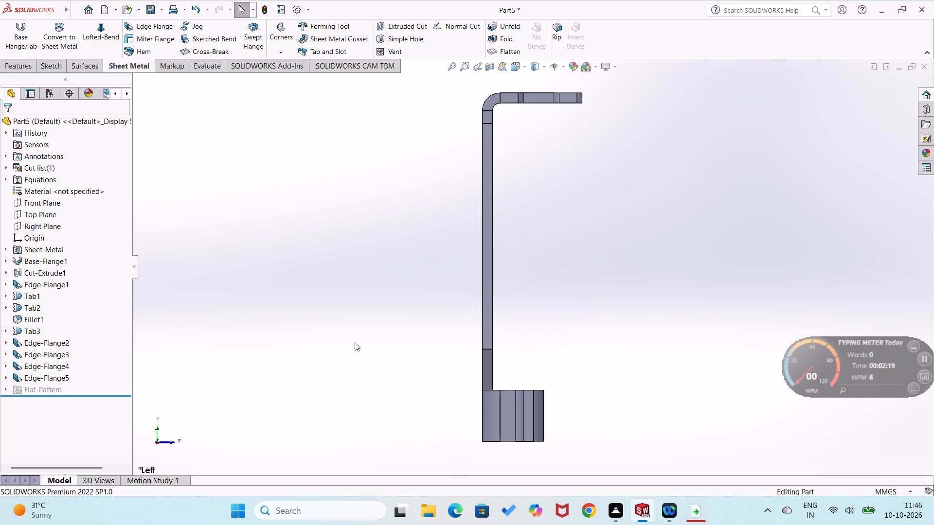
key(ctrl+4)
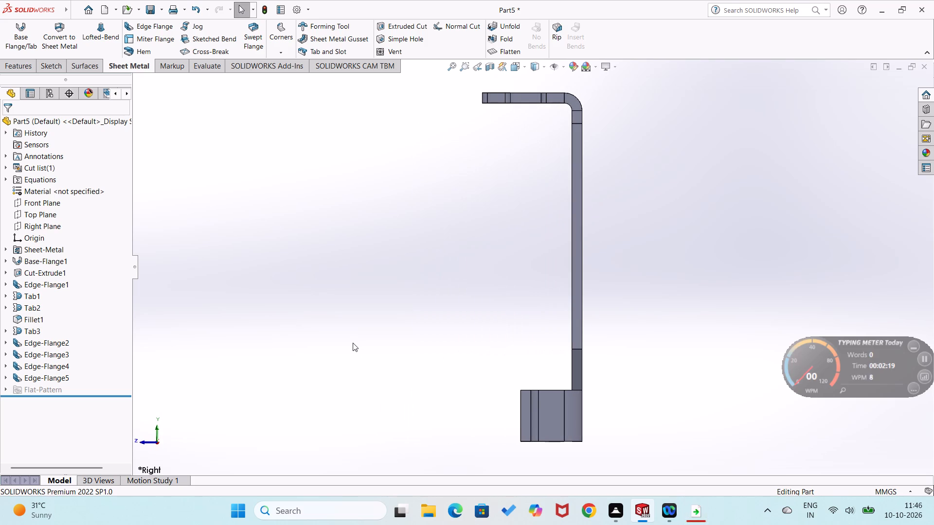
key(ctrl+5)
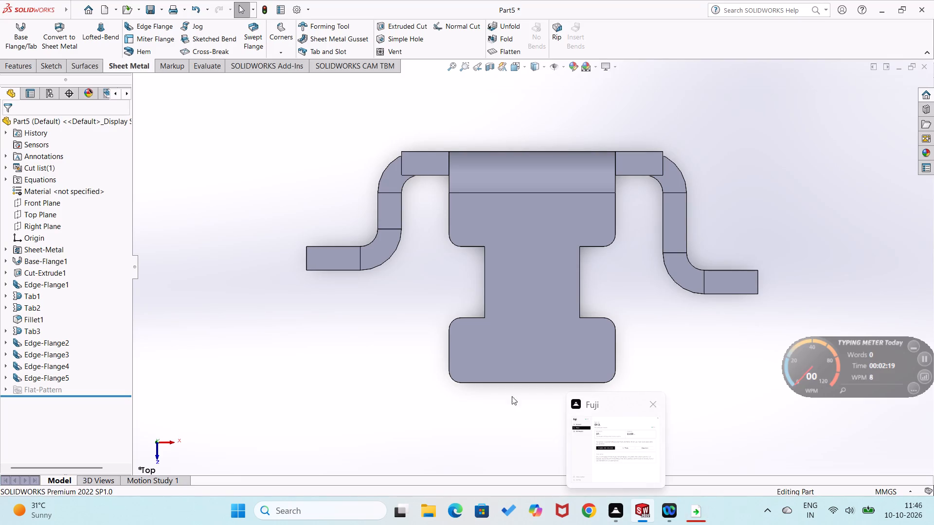
middle_drag(482, 422, 533, 297)
scroll(534, 294, up, 2)
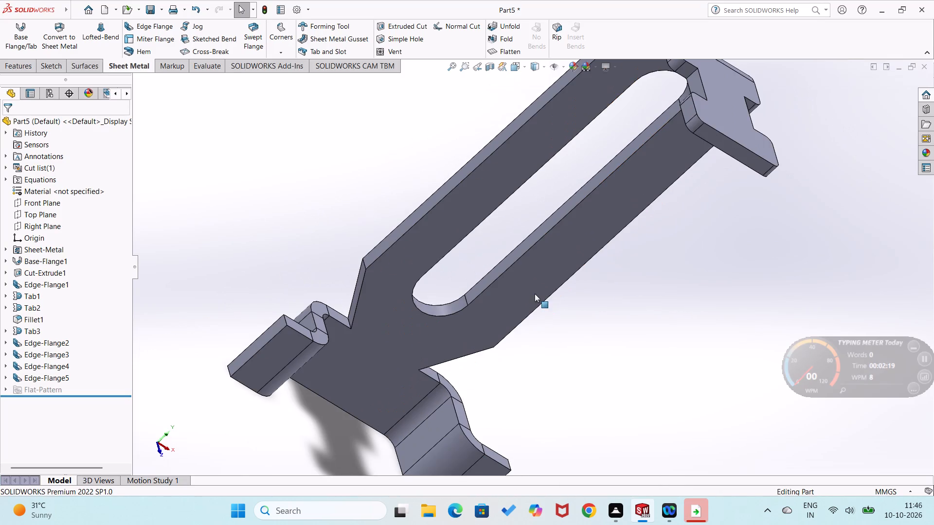
scroll(564, 336, up, 2)
middle_drag(563, 350, 591, 180)
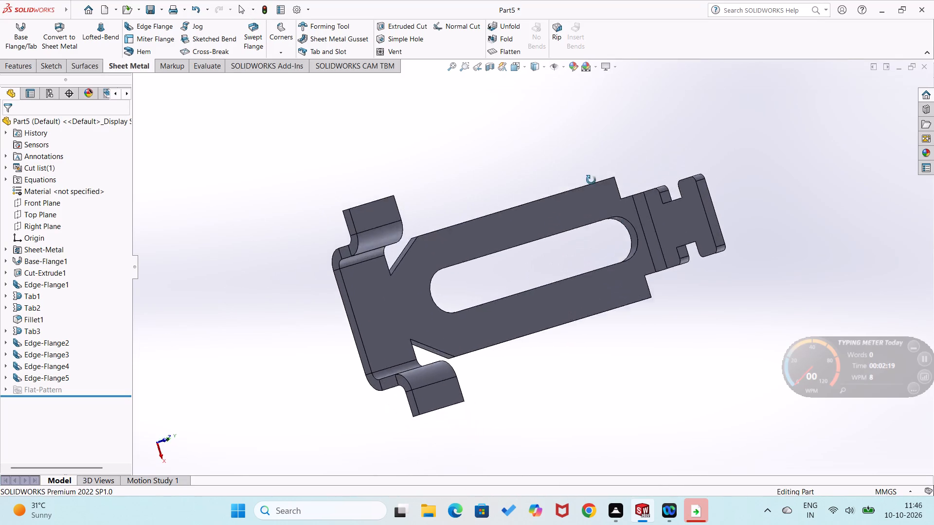
middle_drag(591, 180, 564, 129)
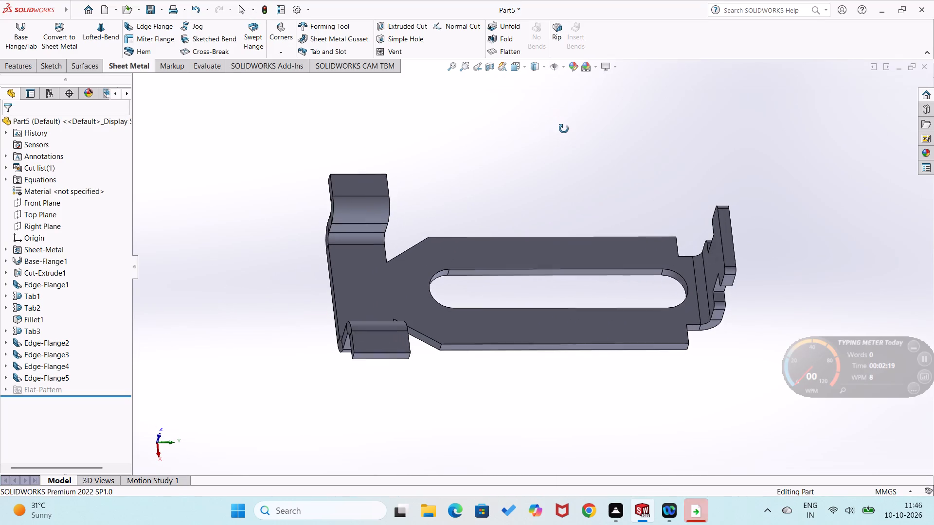
middle_drag(564, 129, 570, 126)
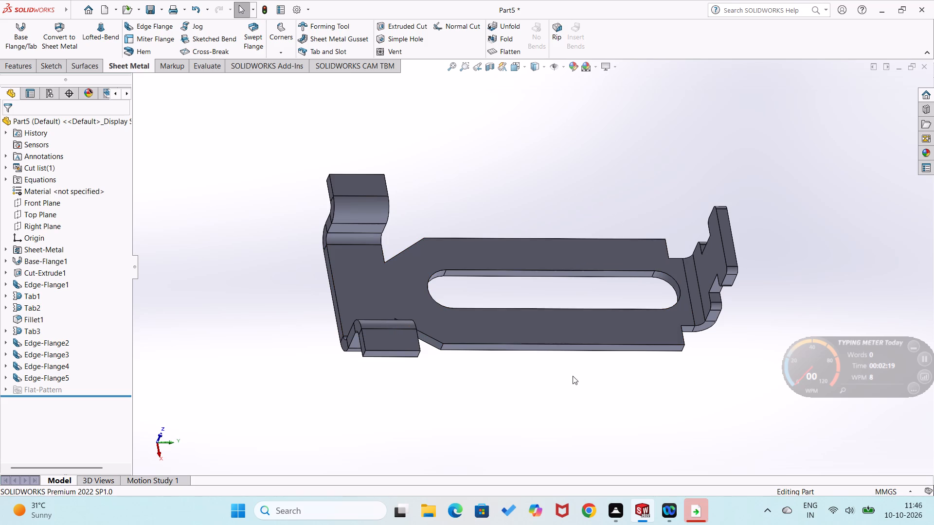
middle_drag(561, 383, 602, 298)
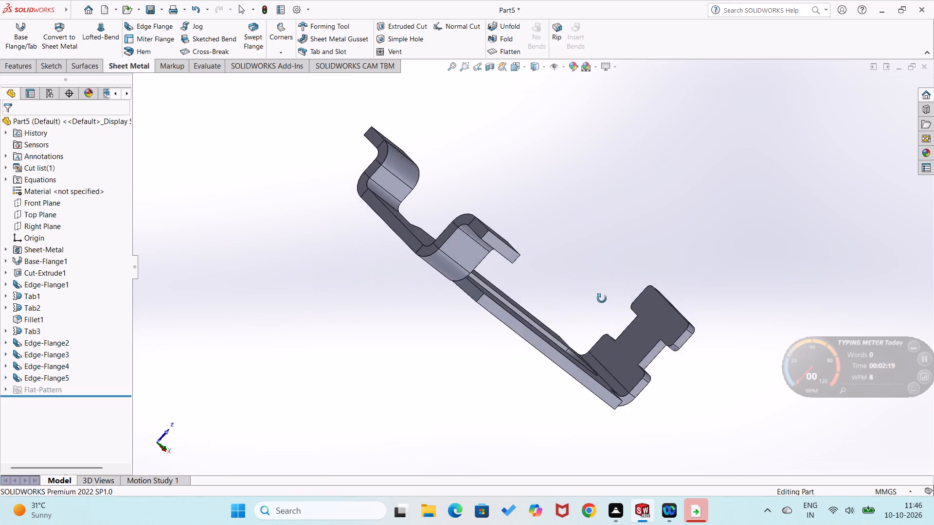
middle_drag(602, 298, 511, 321)
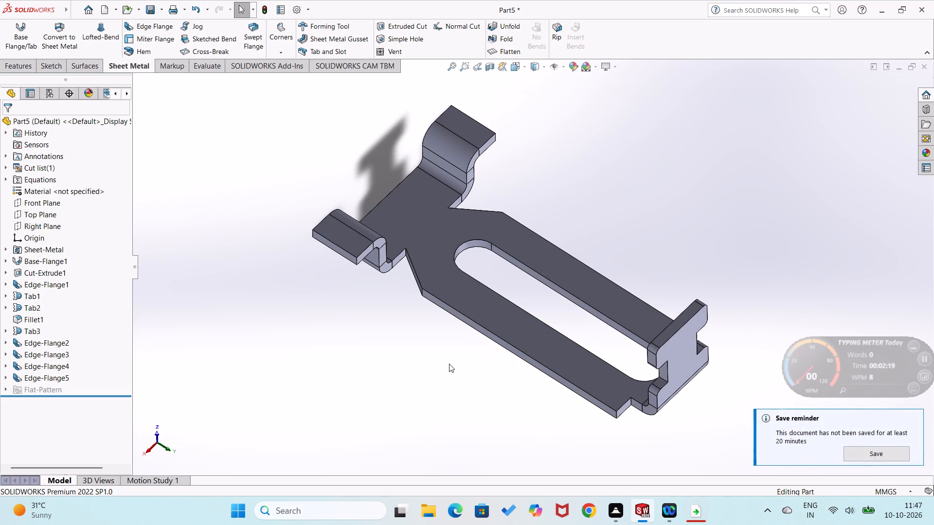
Close the finished bracket part without saving it.
middle_drag(449, 364, 515, 326)
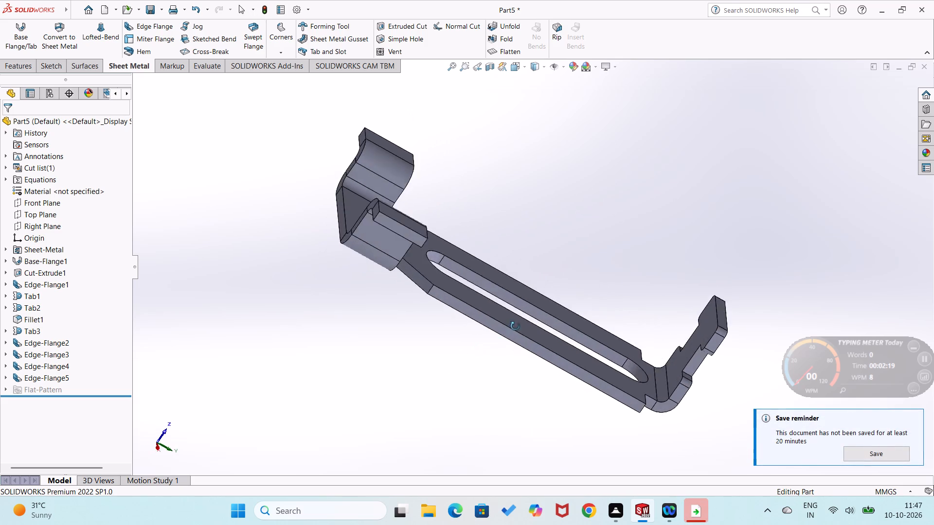
middle_drag(515, 326, 542, 322)
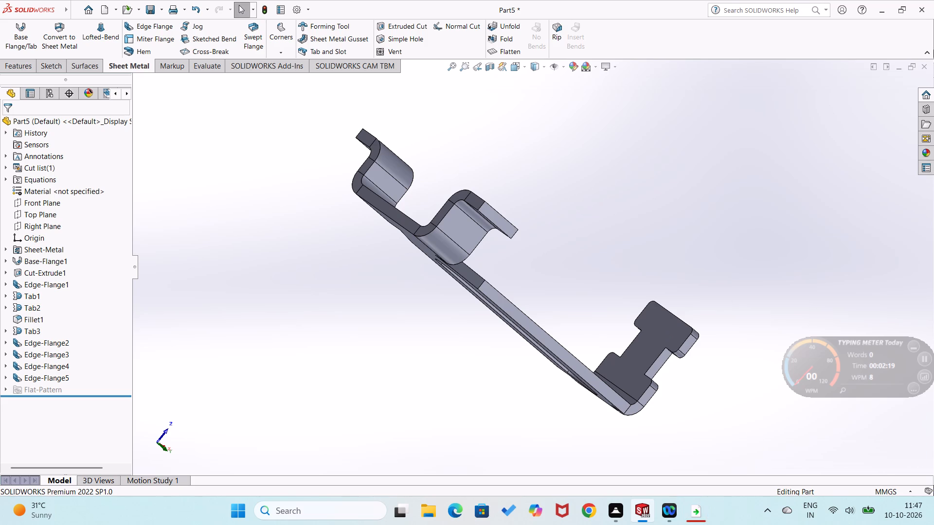
click(923, 64)
click(458, 277)
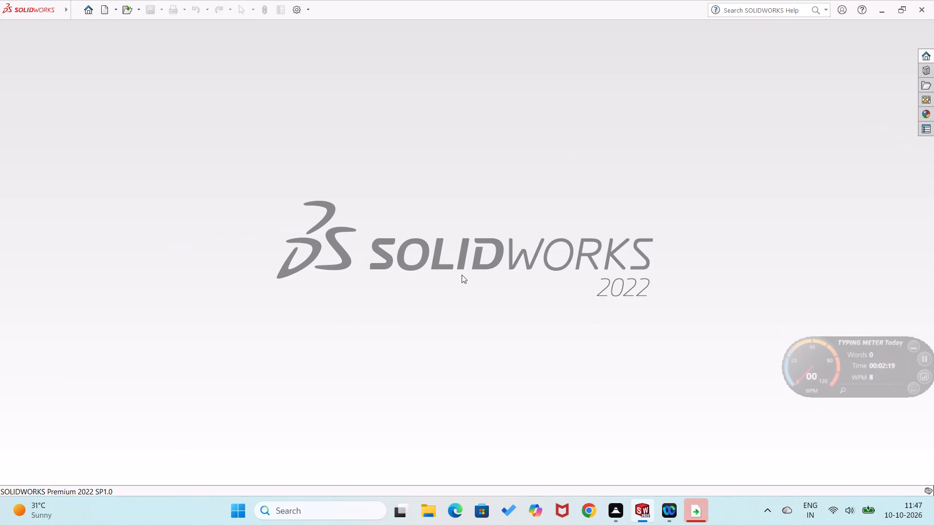
Create a new part and start a sketch on the Front Plane.
click(90, 10)
click(255, 139)
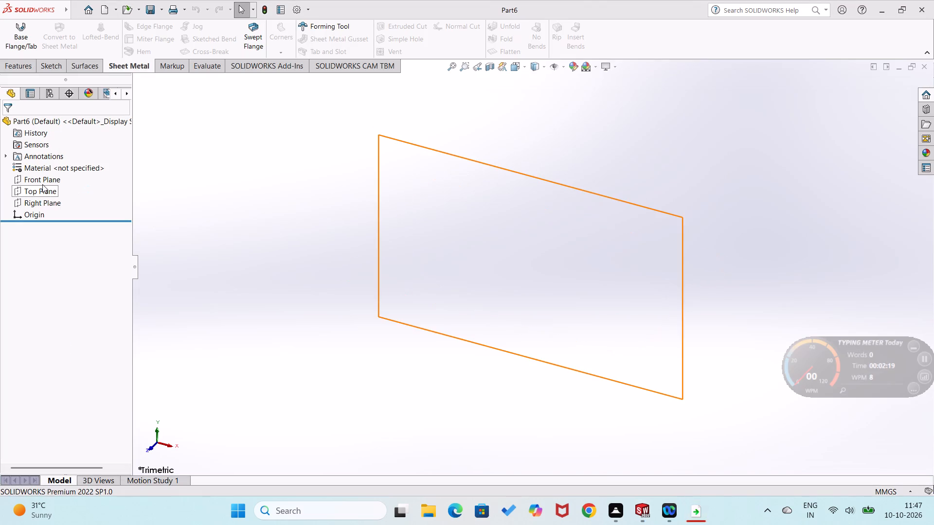
right_click(42, 184)
click(51, 168)
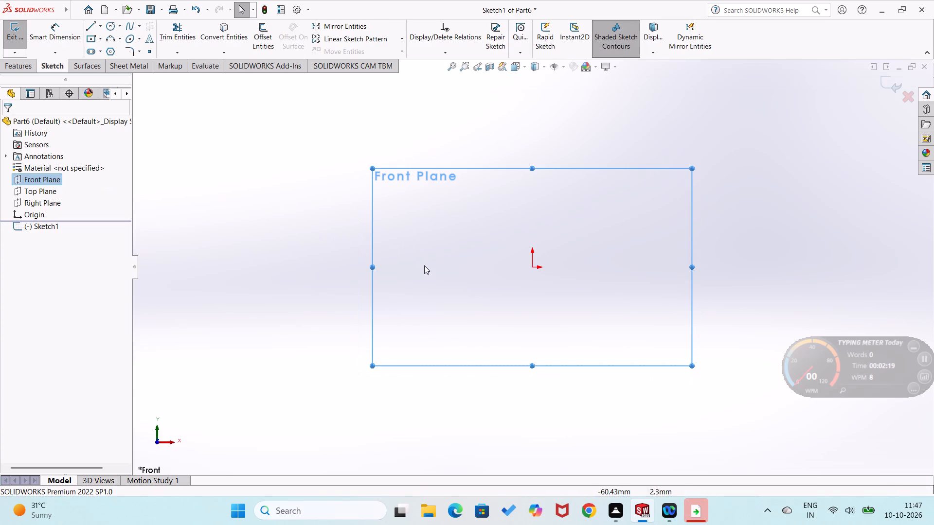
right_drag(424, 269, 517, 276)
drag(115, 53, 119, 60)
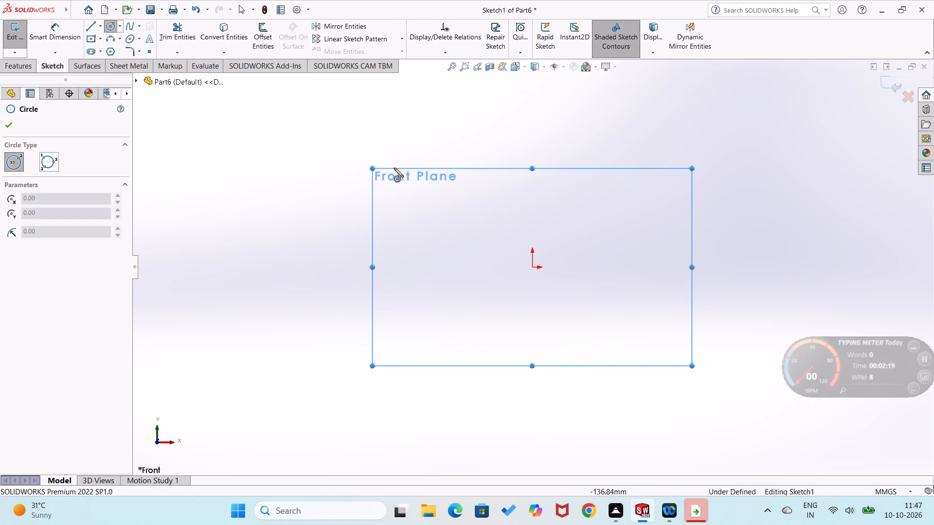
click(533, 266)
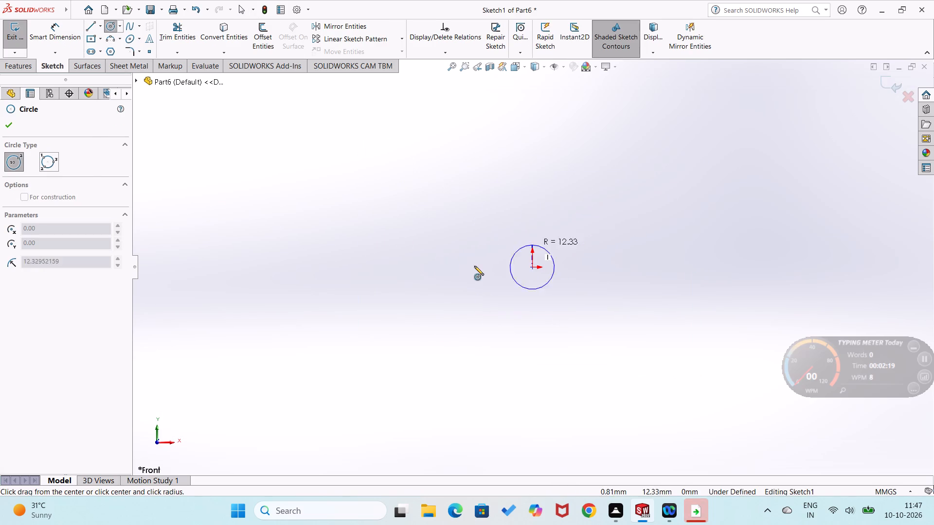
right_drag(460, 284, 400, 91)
Sketch a six-sided inscribed-circle polygon centred on the origin, about 76 mm across flats.
click(109, 52)
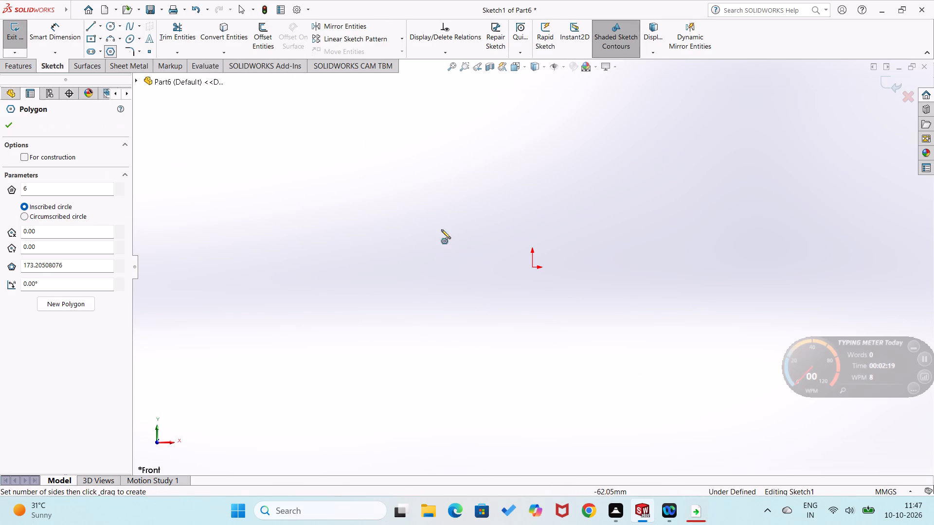
click(531, 267)
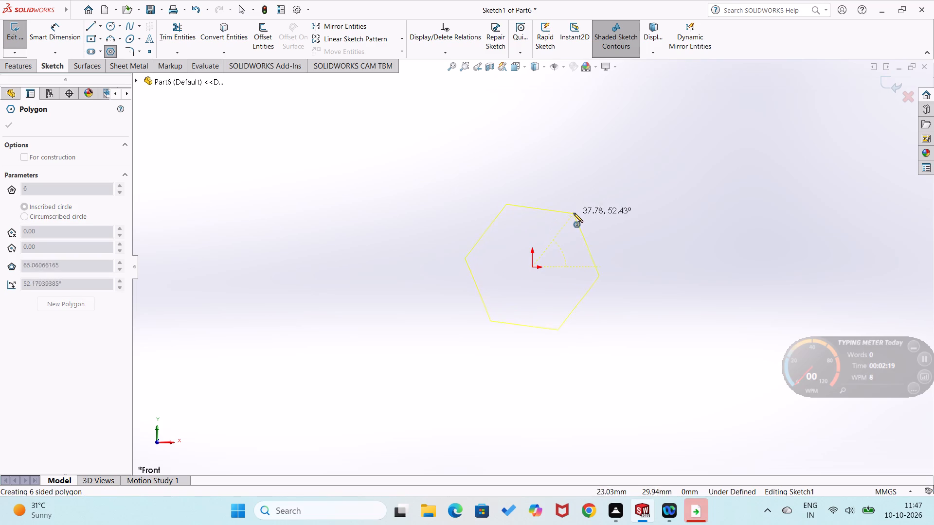
click(574, 200)
Dimension the distance between the hexagon's left vertex and upper-right vertex as 9 mm.
right_drag(665, 290, 666, 279)
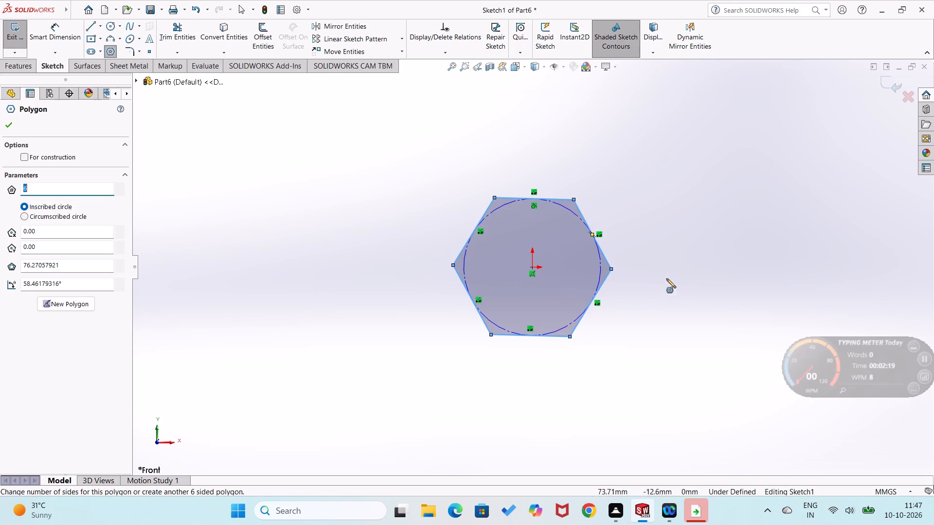
right_drag(666, 279, 687, 196)
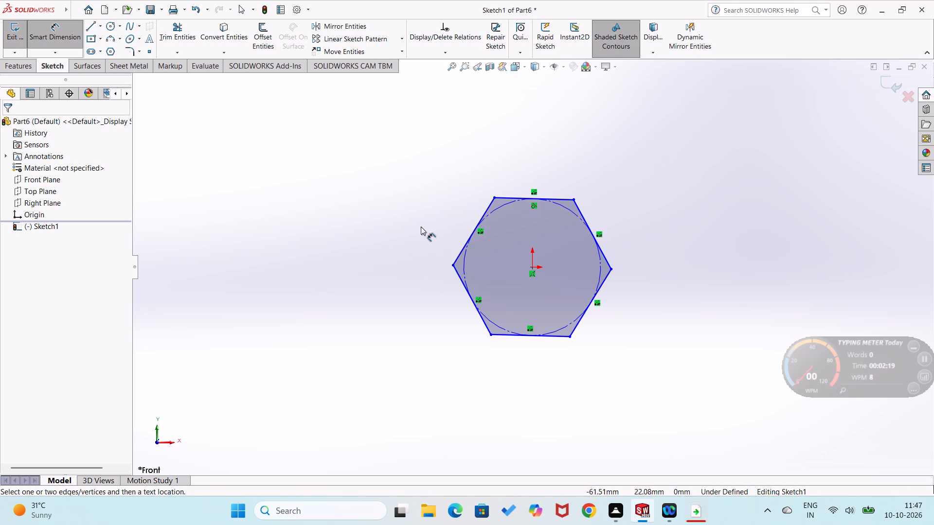
click(453, 266)
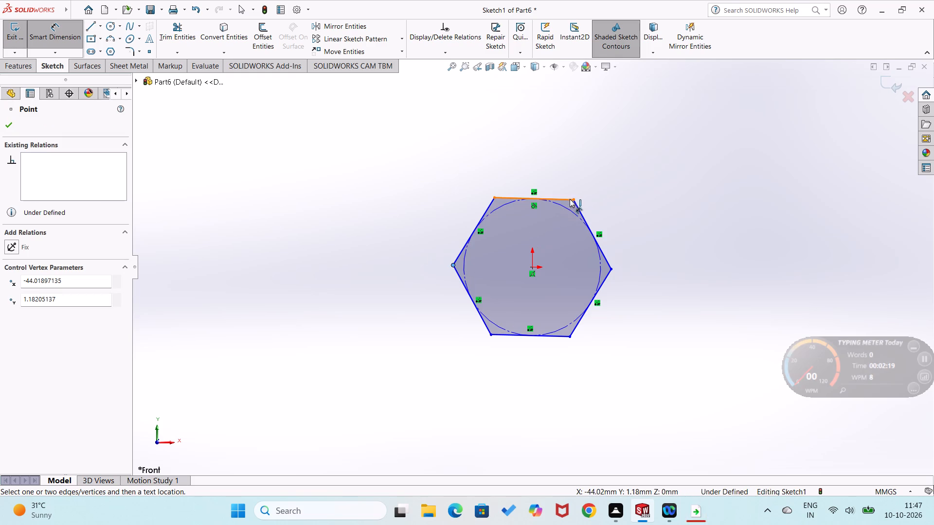
click(573, 197)
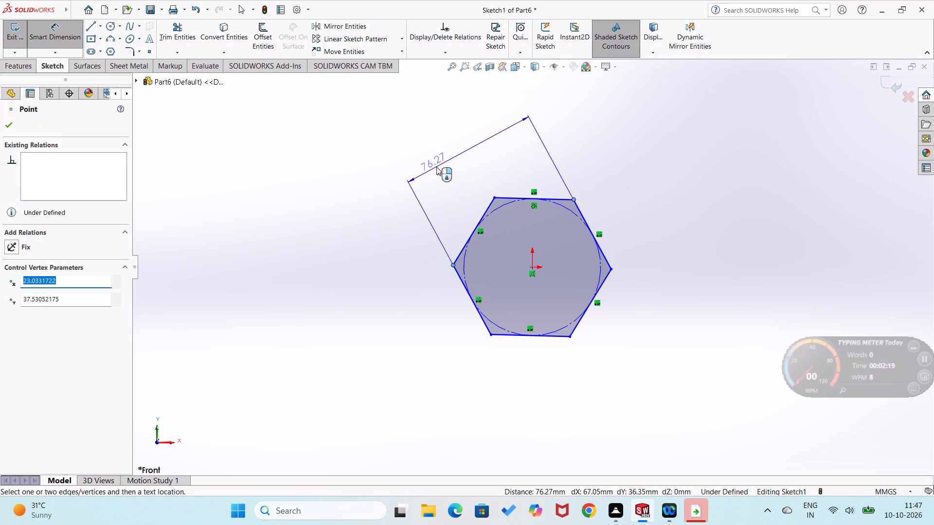
click(437, 167)
key(9)
key(Return)
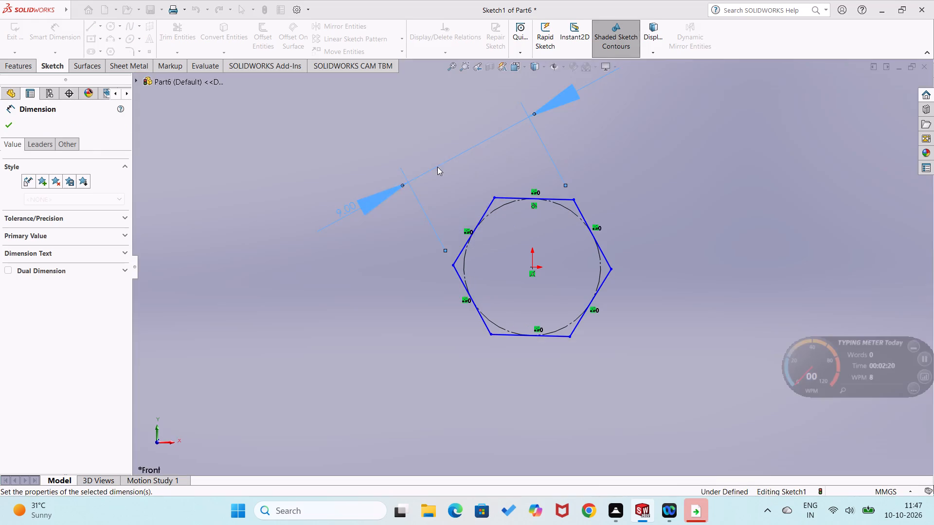
click(369, 231)
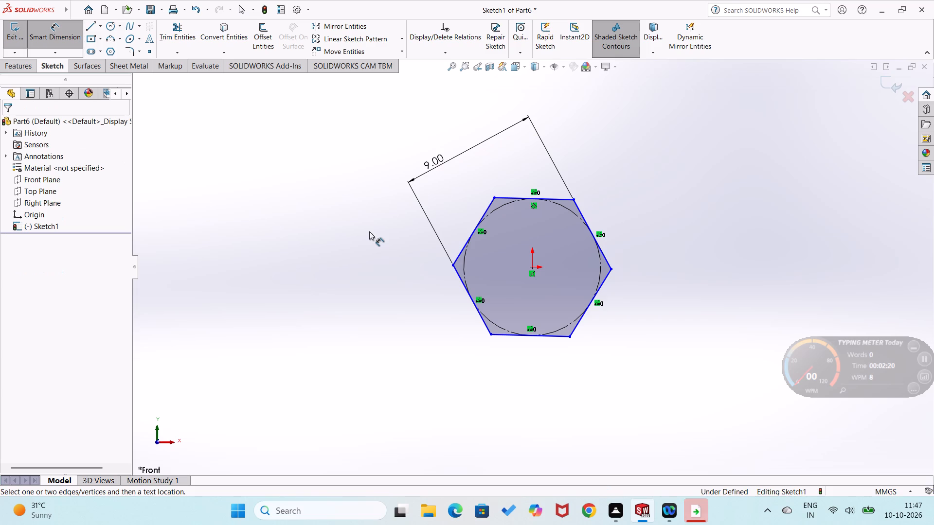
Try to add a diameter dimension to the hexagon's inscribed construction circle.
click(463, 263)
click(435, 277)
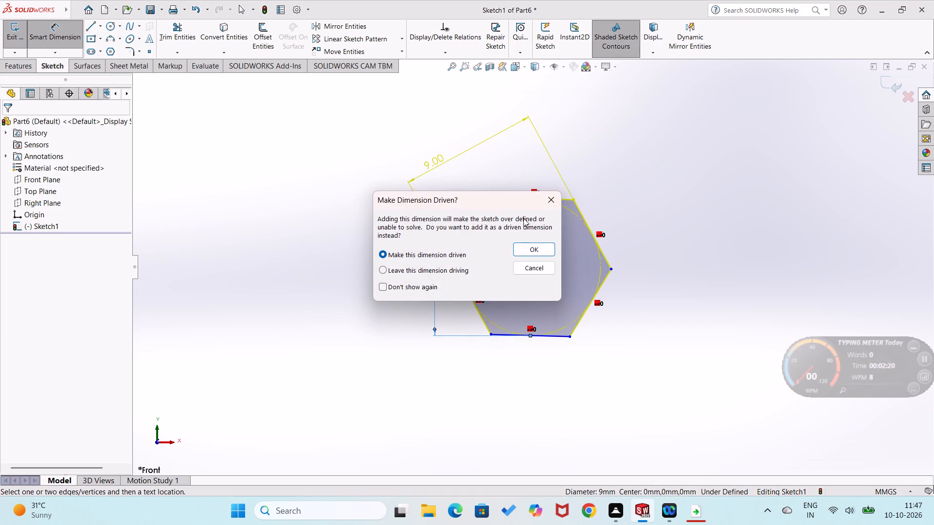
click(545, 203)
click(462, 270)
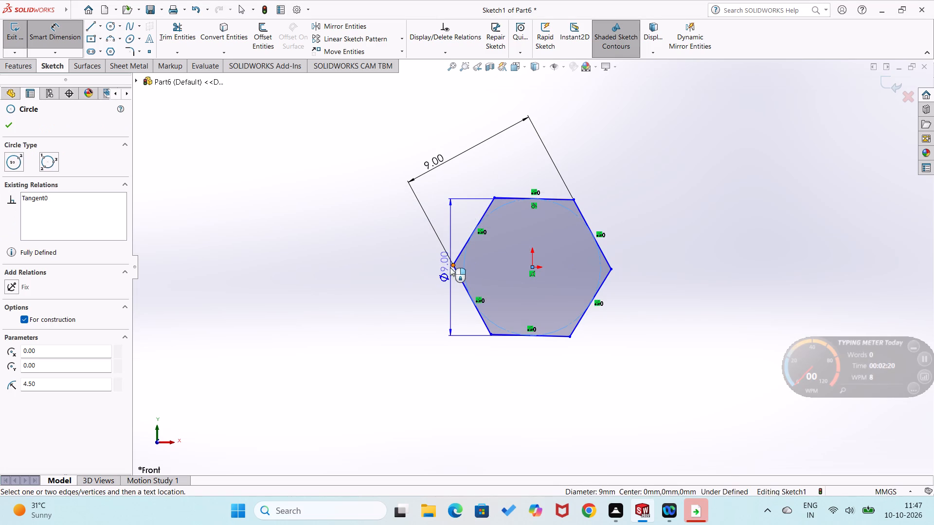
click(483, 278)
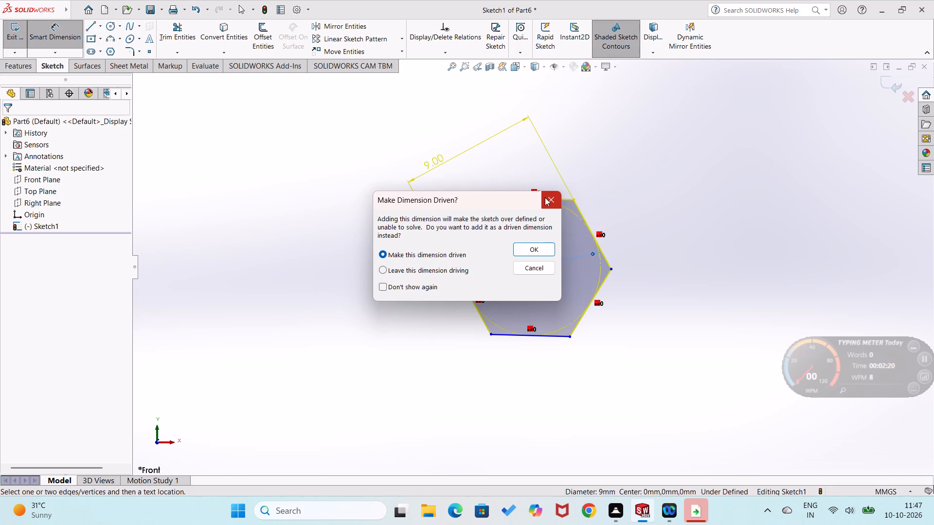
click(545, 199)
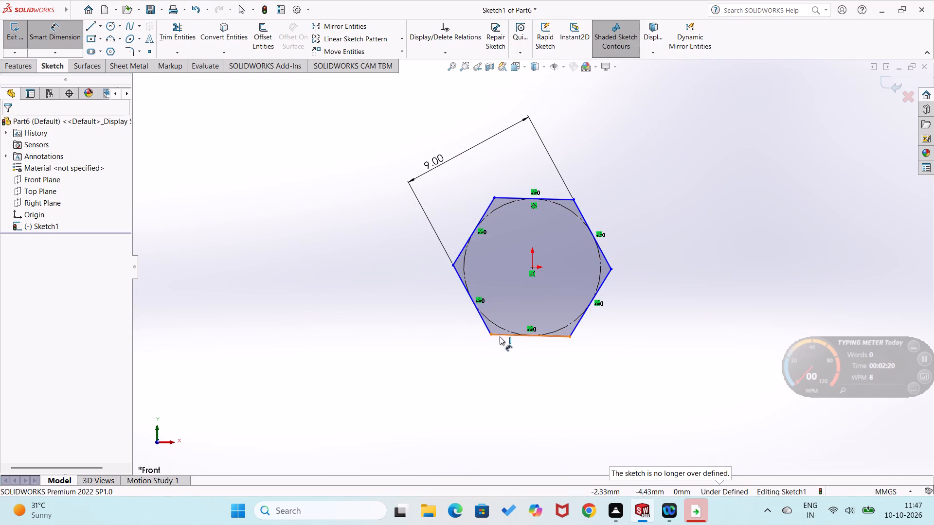
Dimension the horizontal length of the hexagon's bottom side, accepting its existing value.
click(507, 332)
click(508, 349)
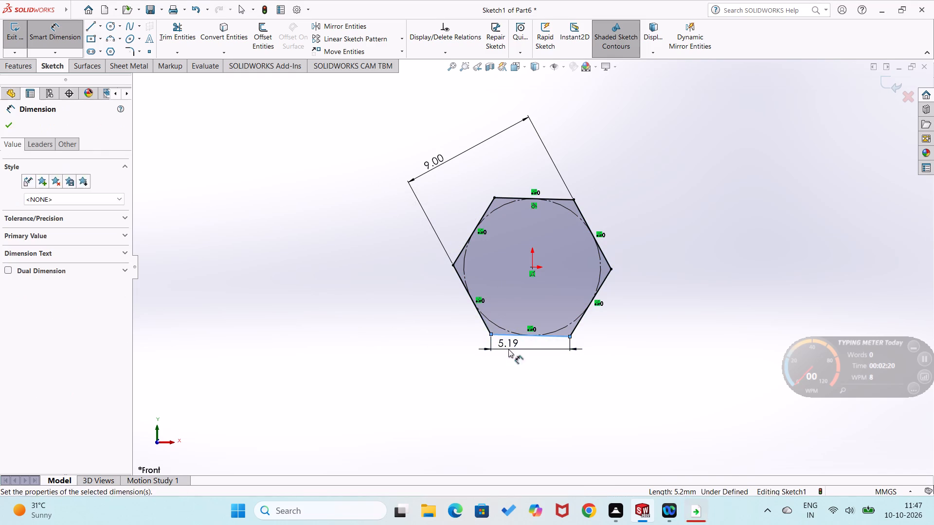
click(471, 333)
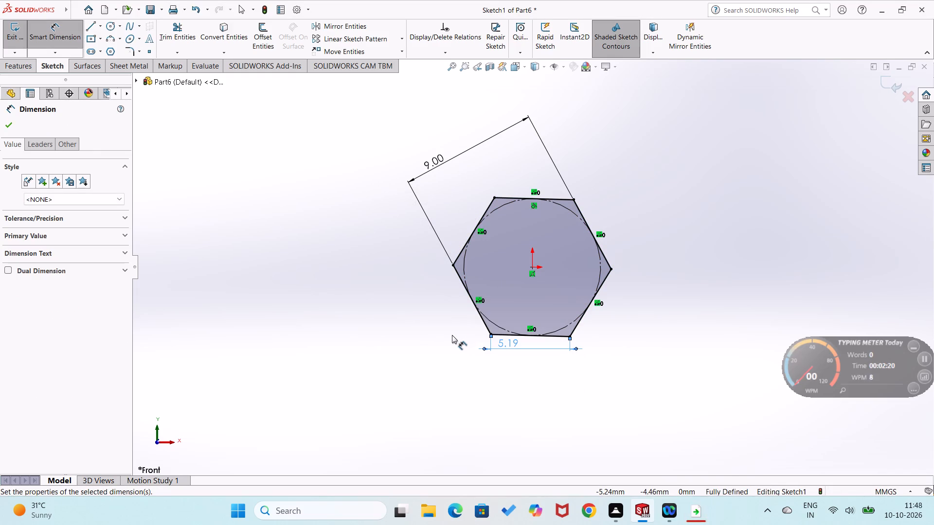
click(451, 335)
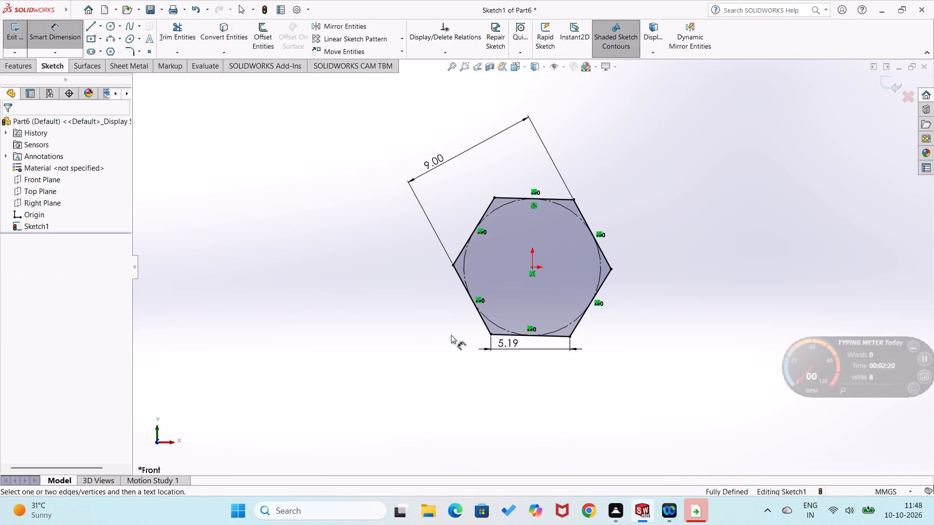
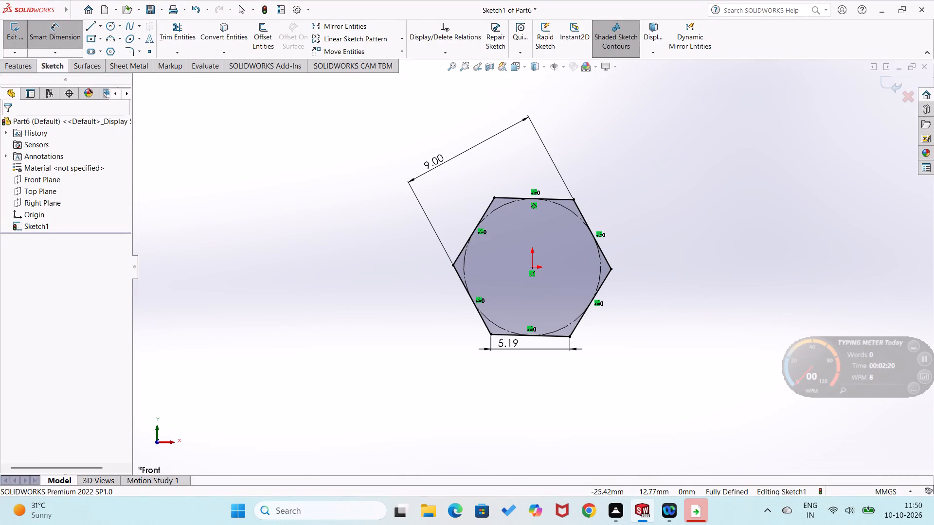
Extrude the hexagon sketch as a blind boss 3 mm deep from the sketch plane.
click(26, 66)
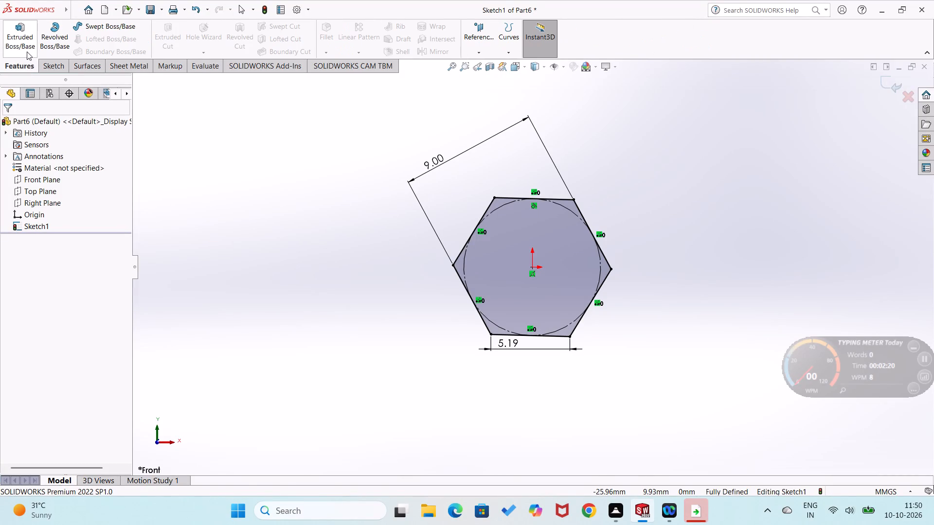
click(26, 52)
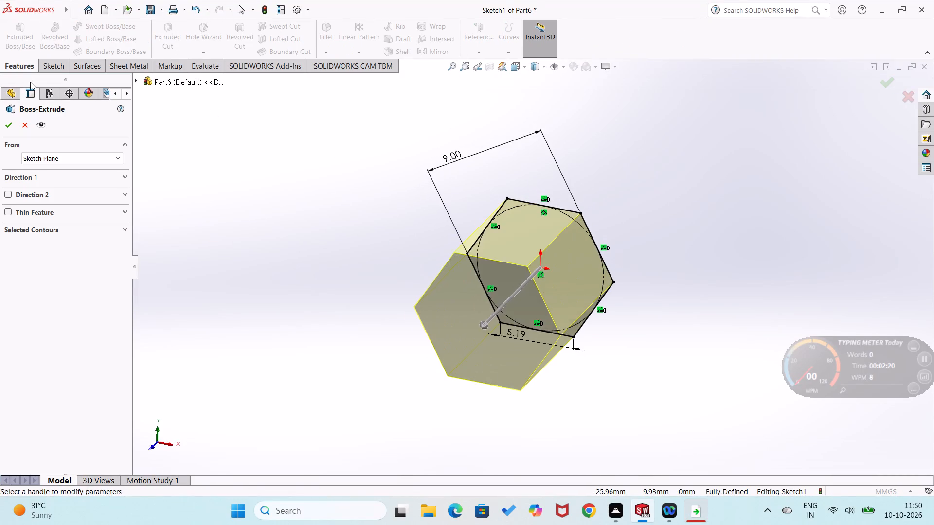
click(120, 174)
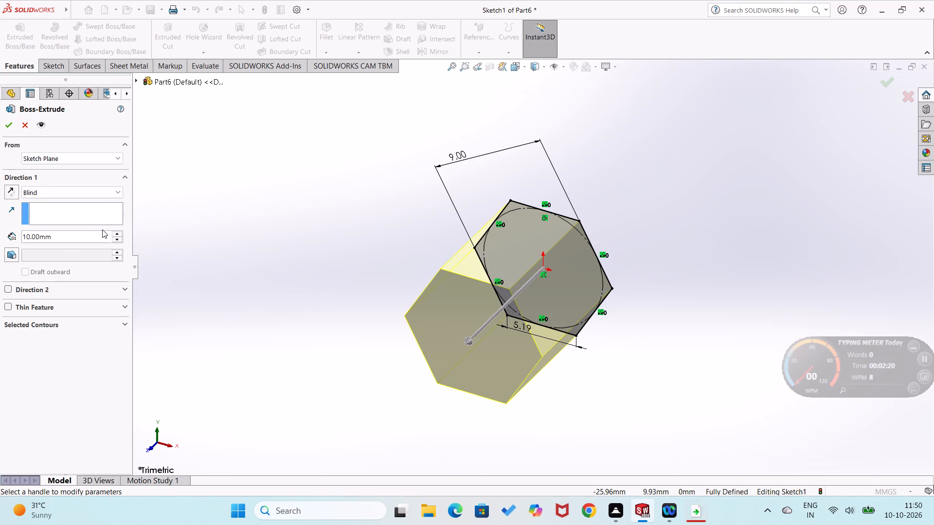
drag(72, 237, 17, 245)
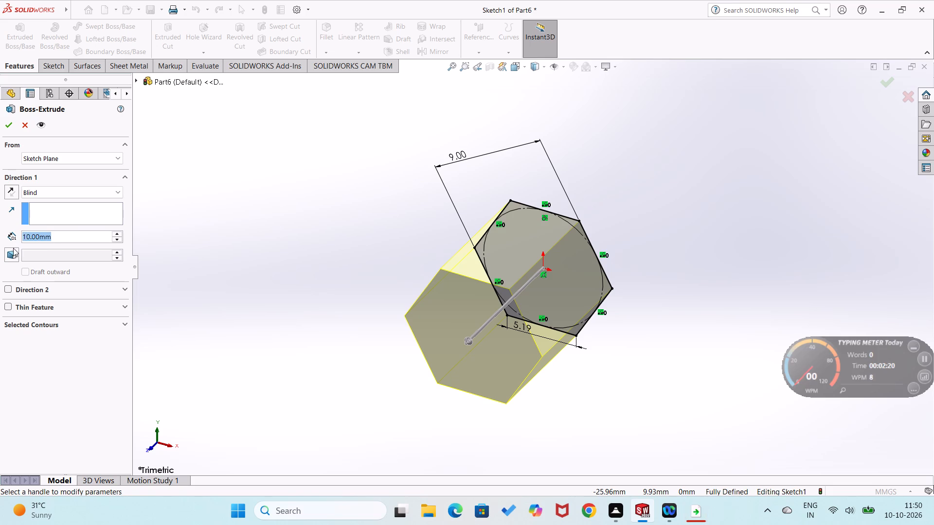
key(3)
key(Return)
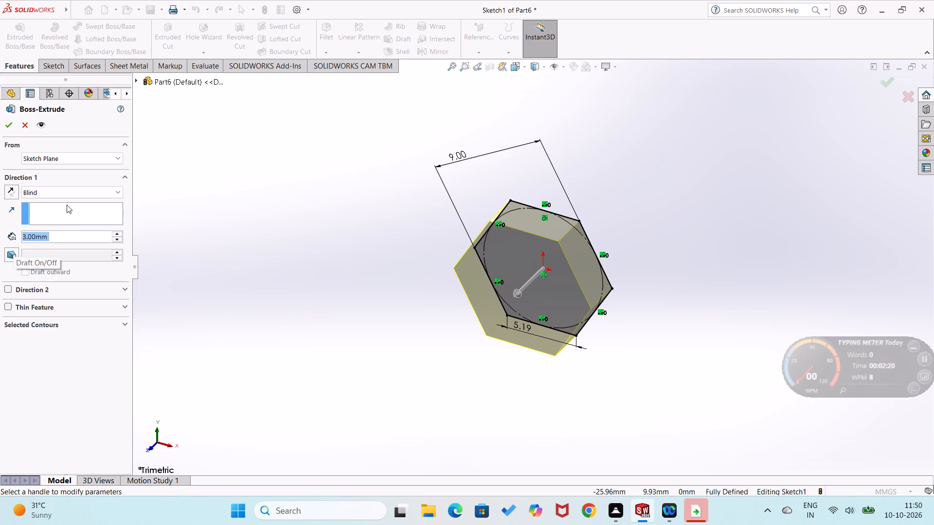
click(9, 127)
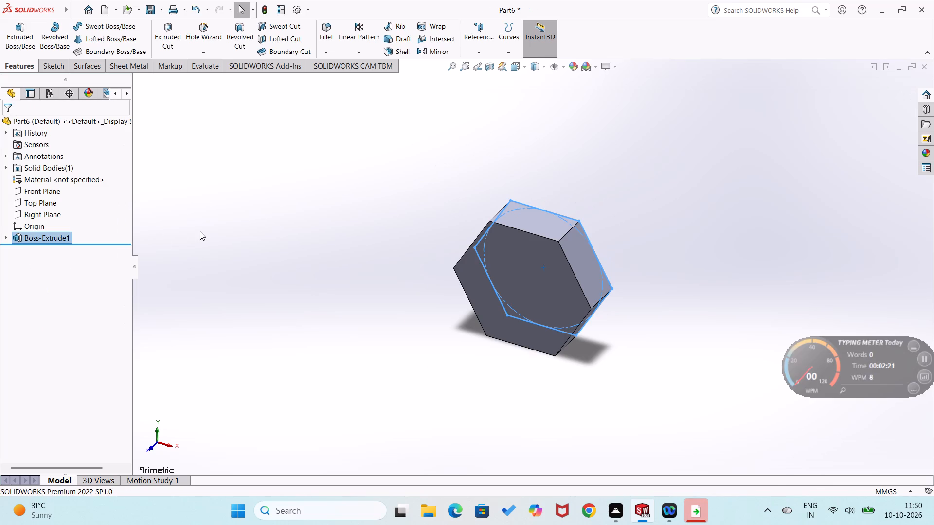
click(201, 235)
Sketch a circle about 6 mm in diameter, centred on the origin, on the hexagonal body's front face.
right_click(498, 286)
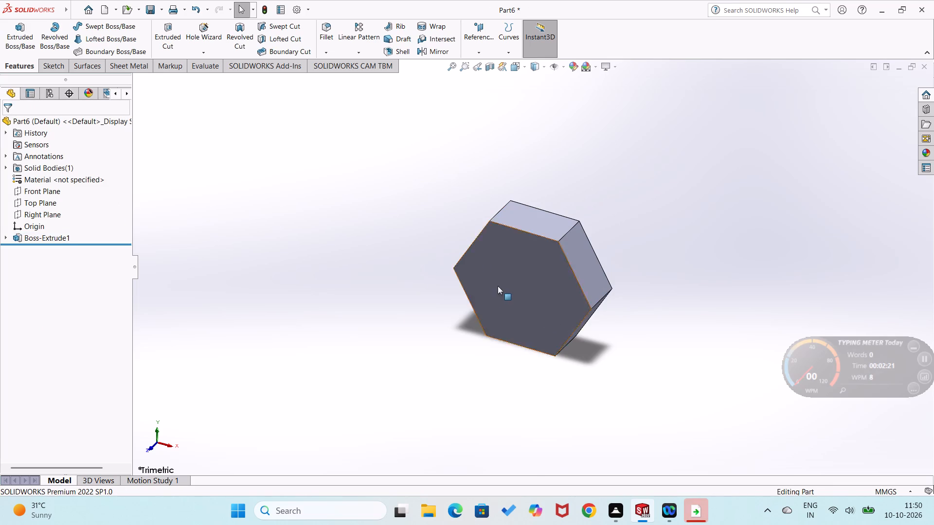
click(517, 269)
click(308, 316)
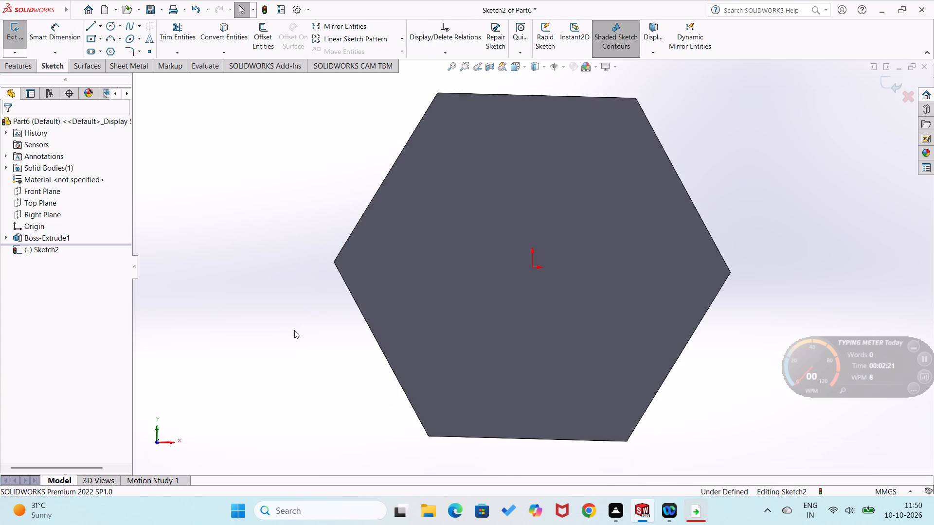
right_drag(286, 343, 383, 352)
click(532, 267)
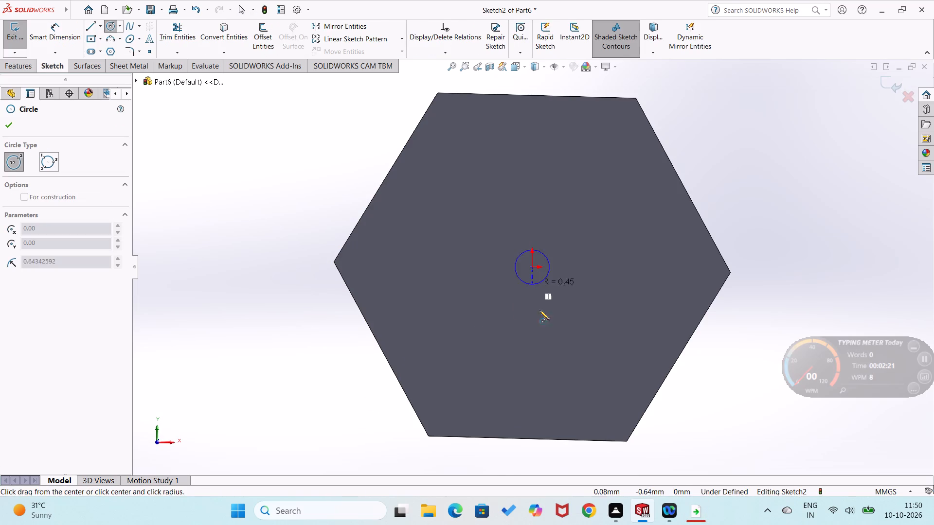
click(567, 377)
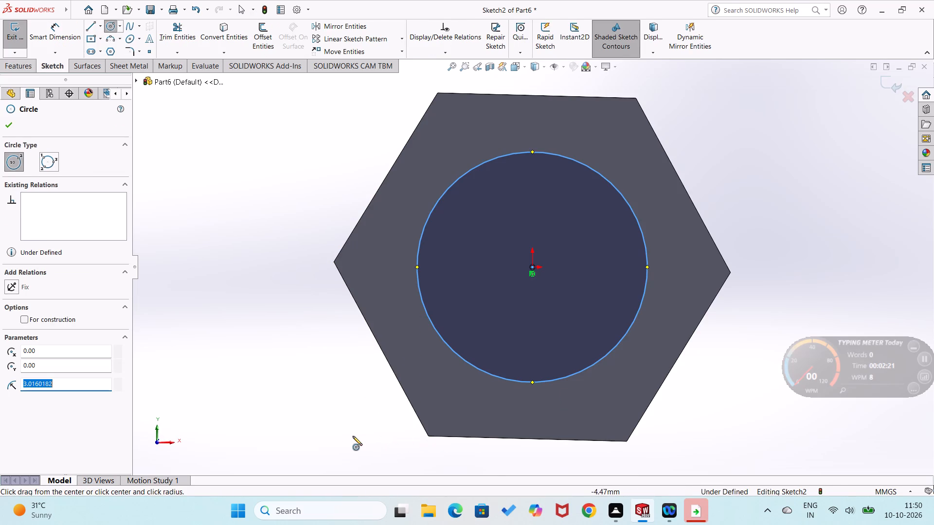
Dimension the circle's diameter as 3 mm.
right_drag(350, 419, 354, 302)
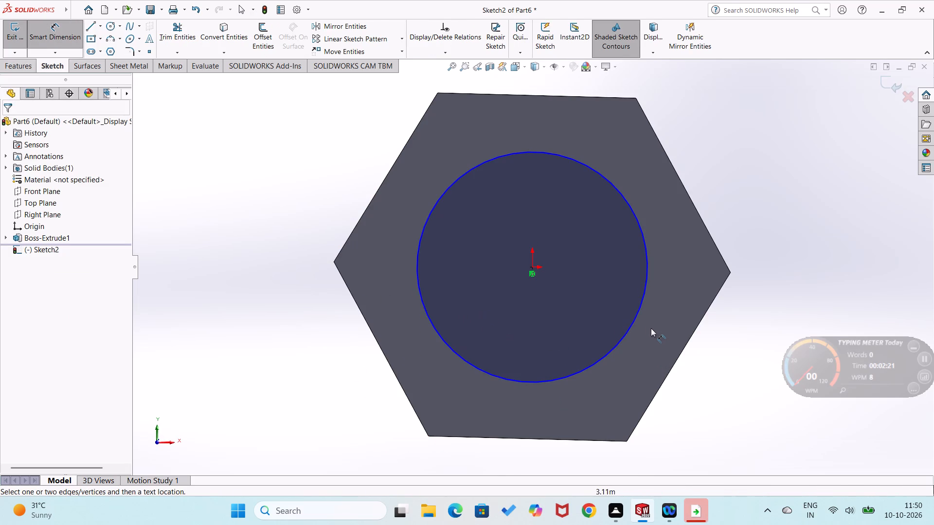
click(634, 319)
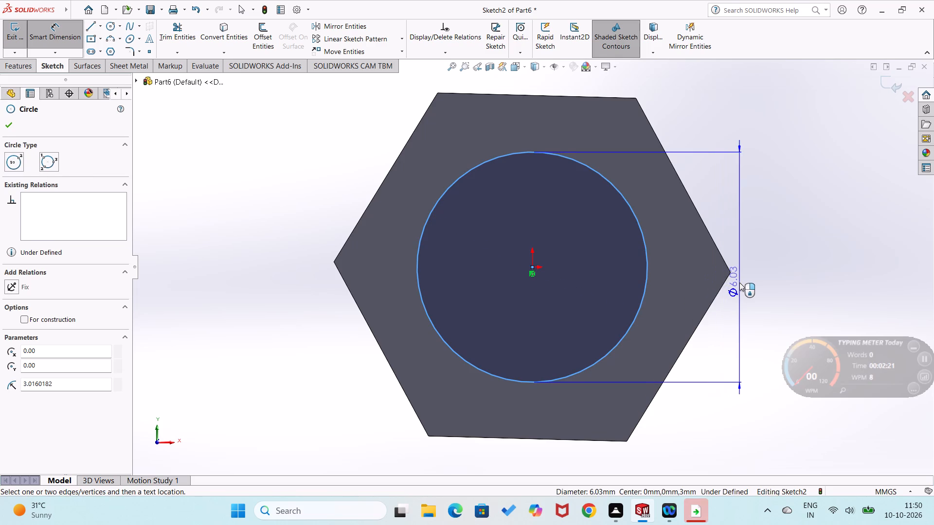
click(739, 282)
key(3)
key(Return)
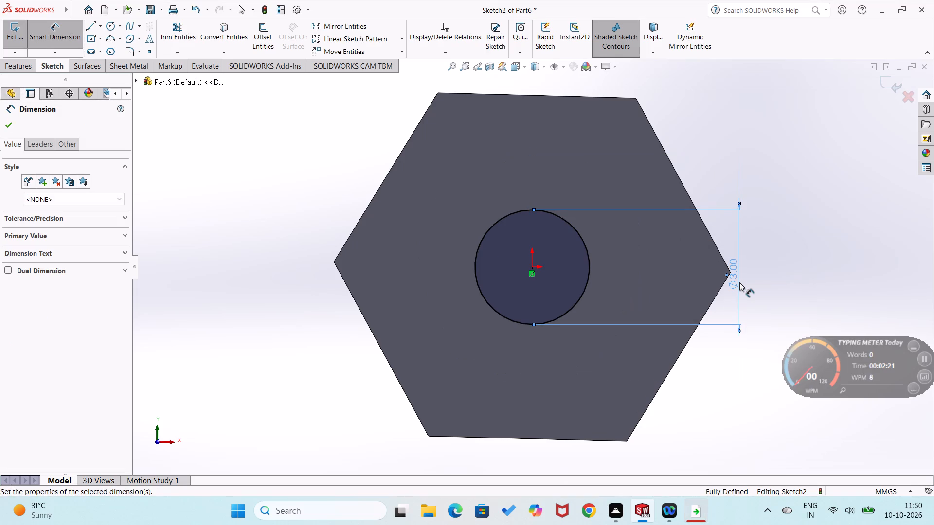
Move the circle's diameter dimension farther clear of the hexagon and set the diameter to 7 mm.
double_click(737, 282)
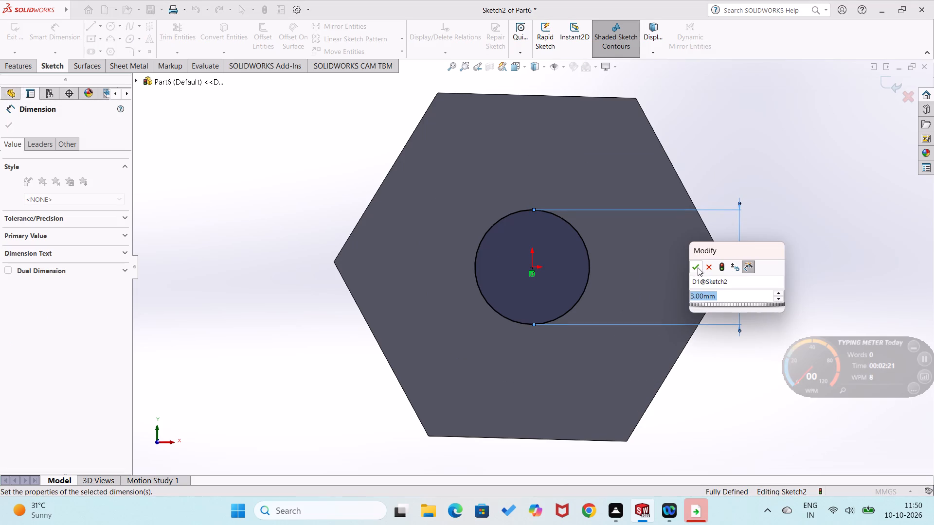
click(706, 267)
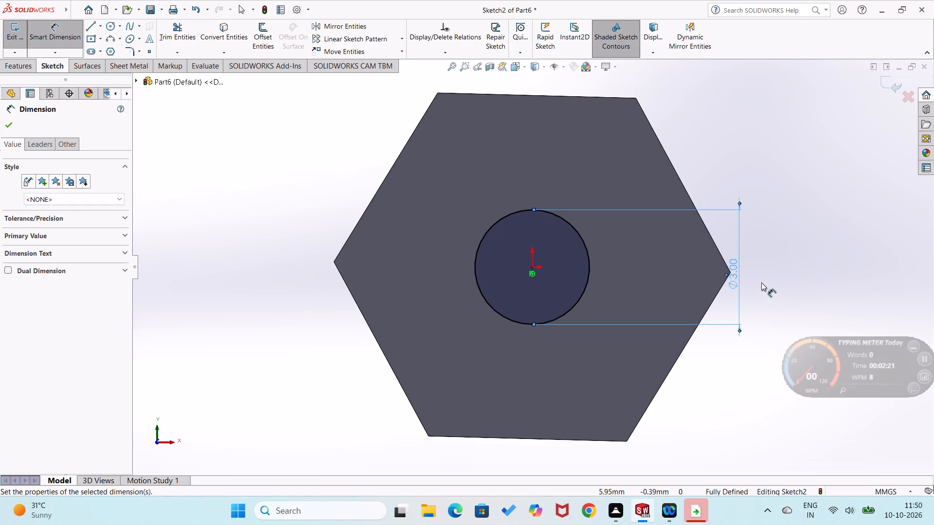
click(736, 282)
click(732, 284)
drag(732, 284, 760, 270)
click(761, 269)
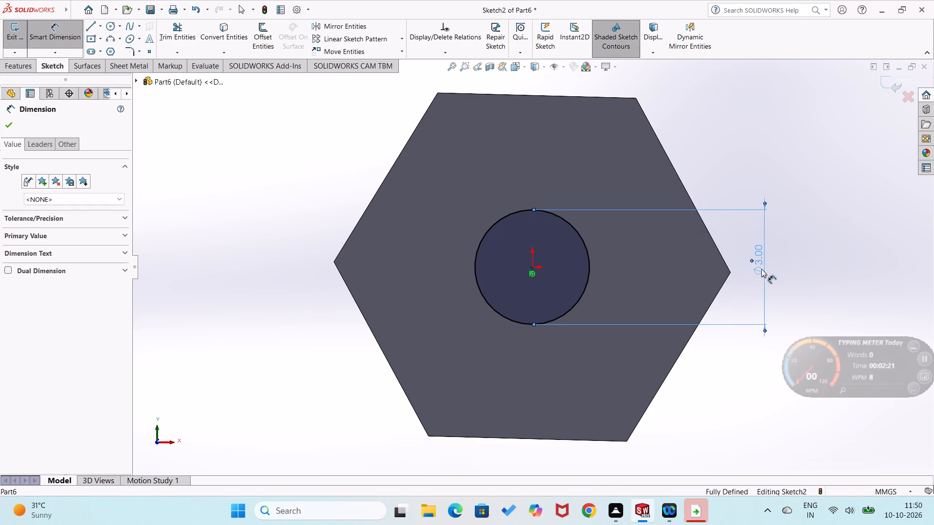
double_click(761, 269)
key(Escape)
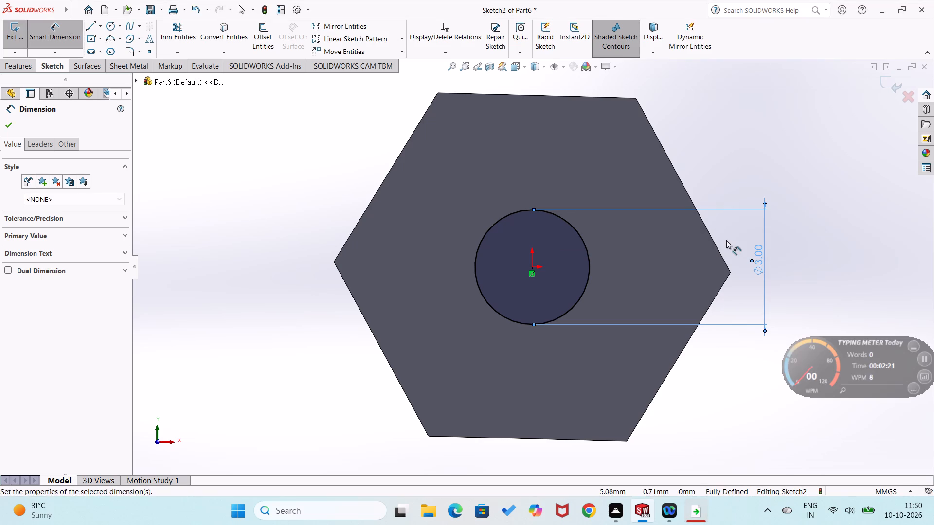
double_click(759, 268)
key(7)
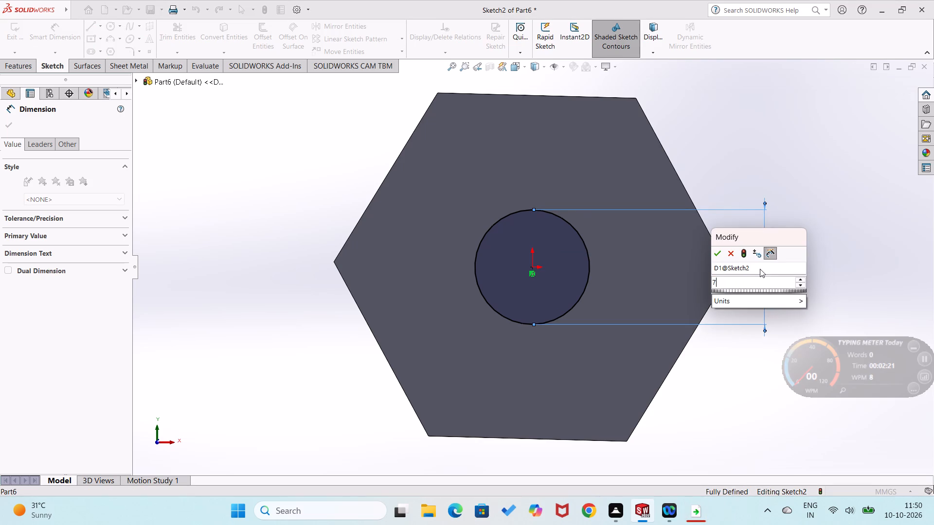
key(Return)
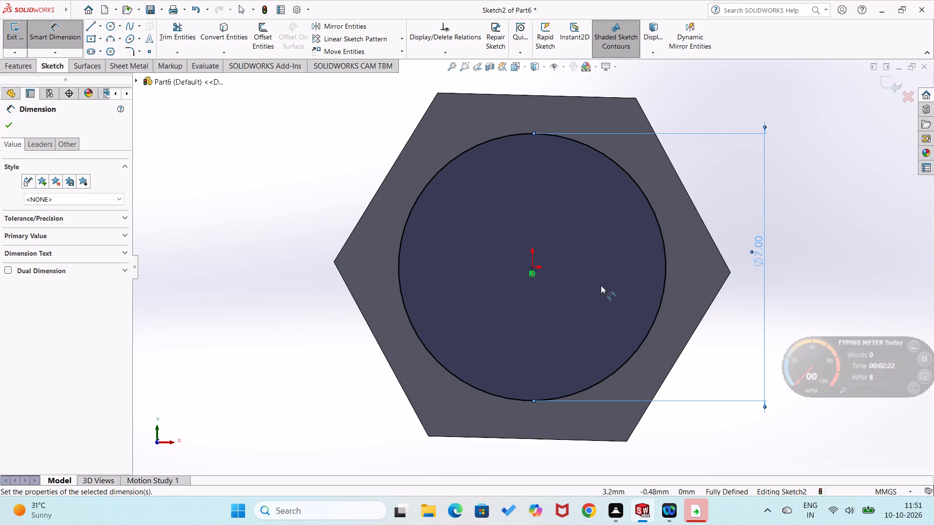
Extrude the 7 mm circle 2 mm outward from the hexagon's front face as a blind boss merged with the body.
click(9, 69)
click(18, 56)
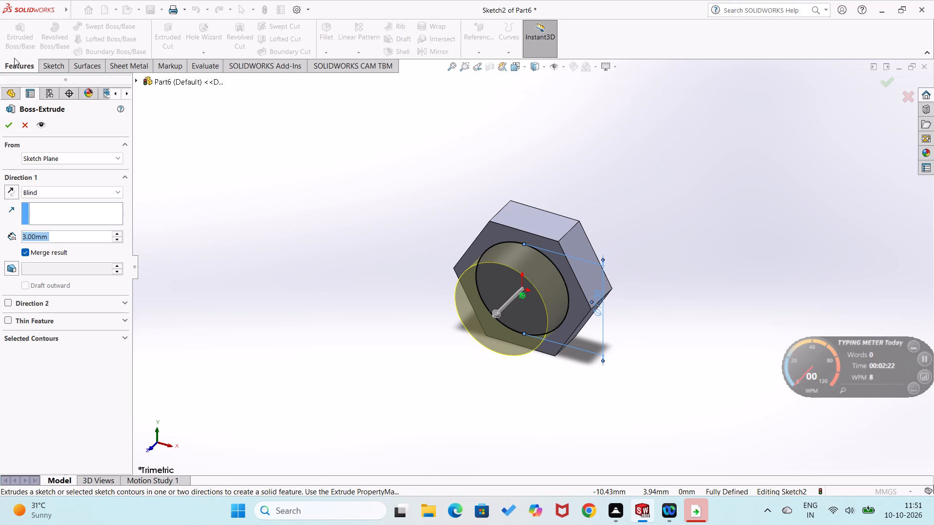
click(117, 235)
click(120, 241)
click(120, 241)
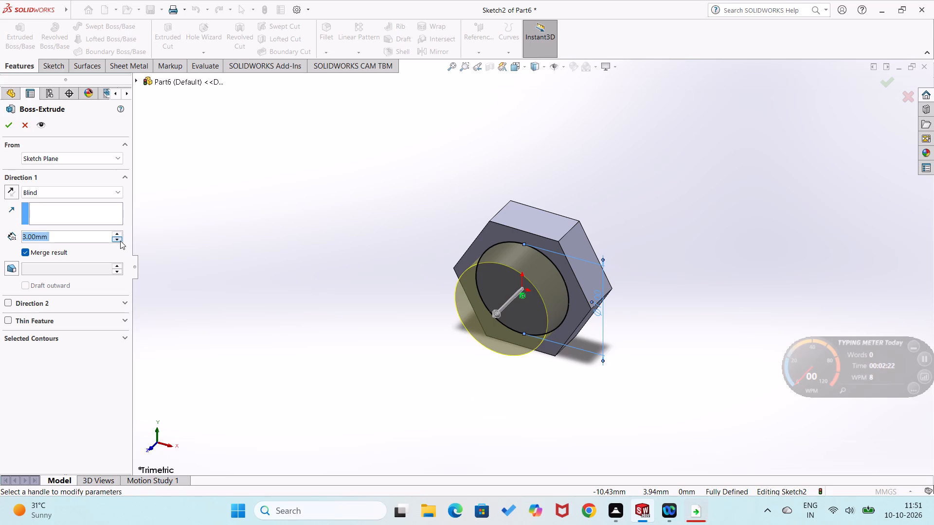
key(2)
key(Return)
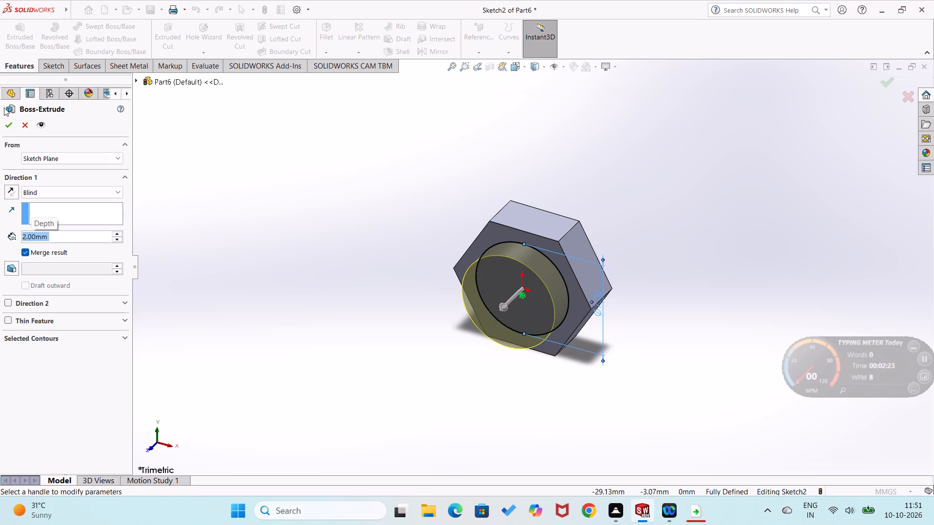
click(5, 122)
click(307, 297)
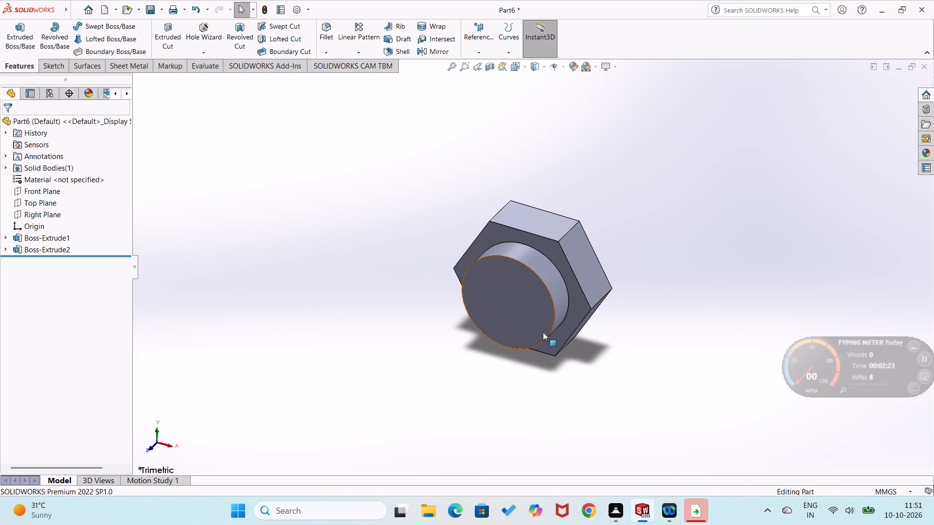
Sketch a circle about 4 mm in diameter, centred on the origin, on the round boss's front face.
right_click(517, 312)
click(538, 283)
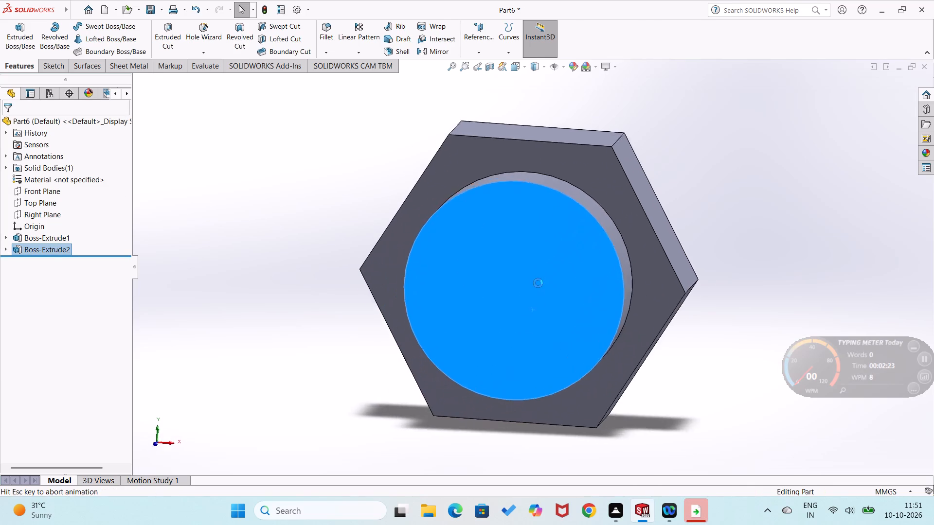
click(224, 256)
right_drag(208, 287, 225, 152)
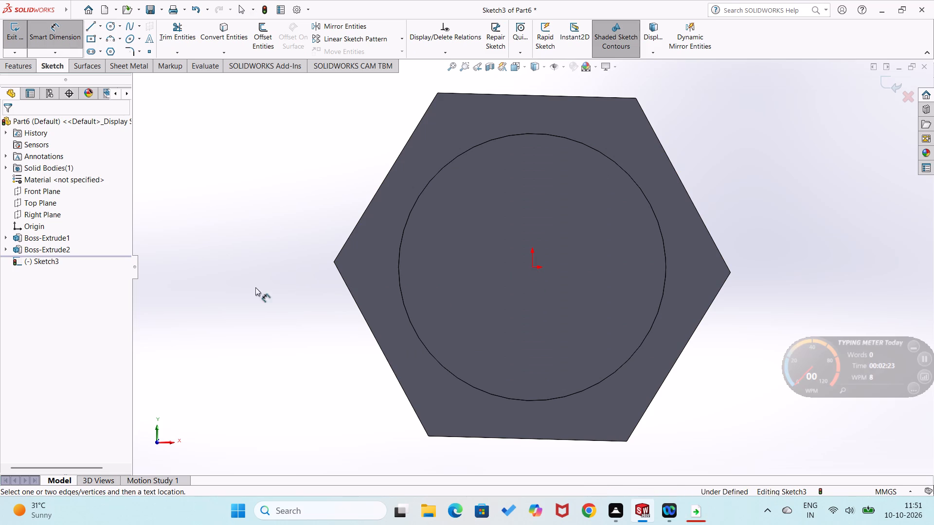
right_drag(254, 287, 342, 260)
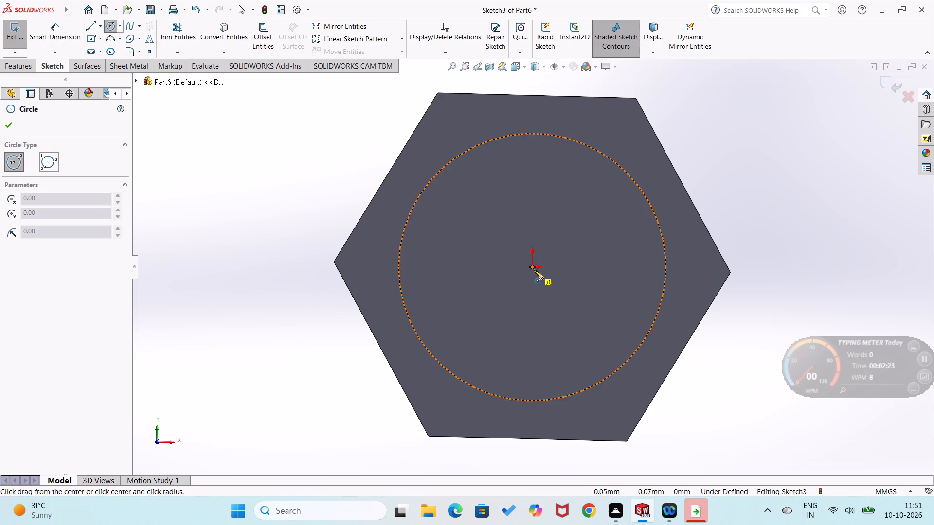
click(534, 270)
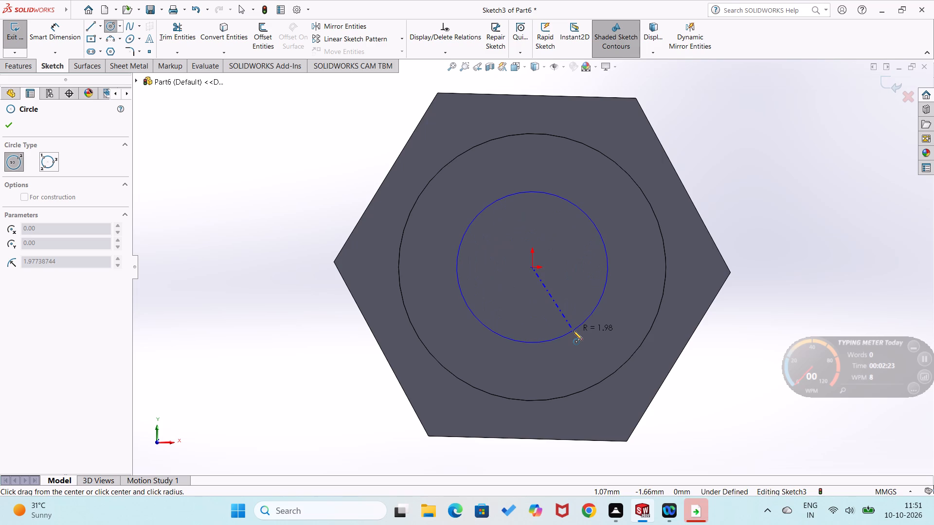
click(573, 331)
Dimension the new circle's diameter as 4.5 mm.
right_drag(614, 330, 611, 194)
click(610, 264)
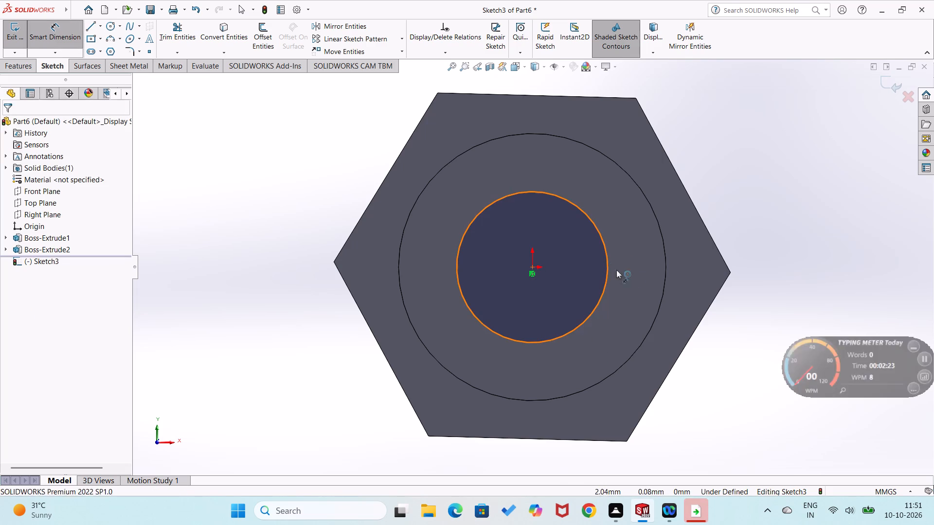
click(652, 272)
text(4.5)
key(Return)
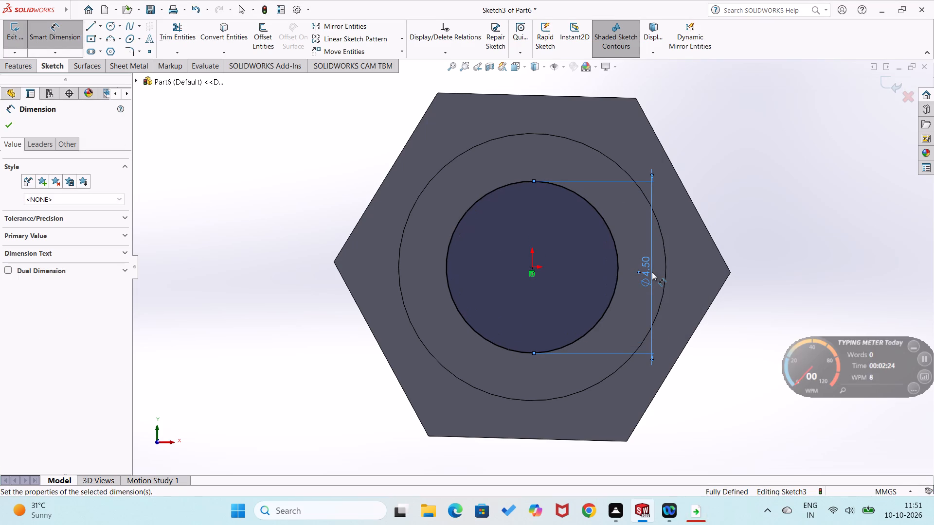
Set the circle's diameter to 5 mm.
double_click(651, 272)
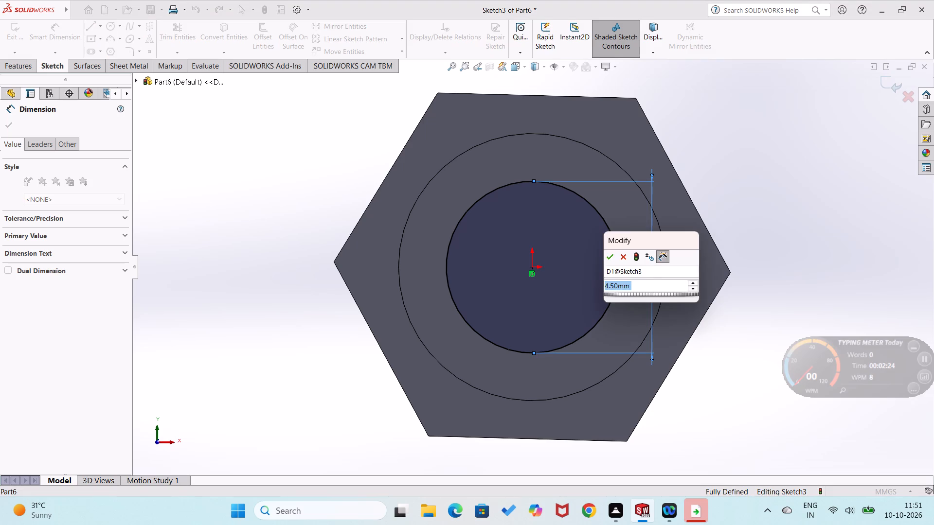
key(5)
key(Return)
click(270, 231)
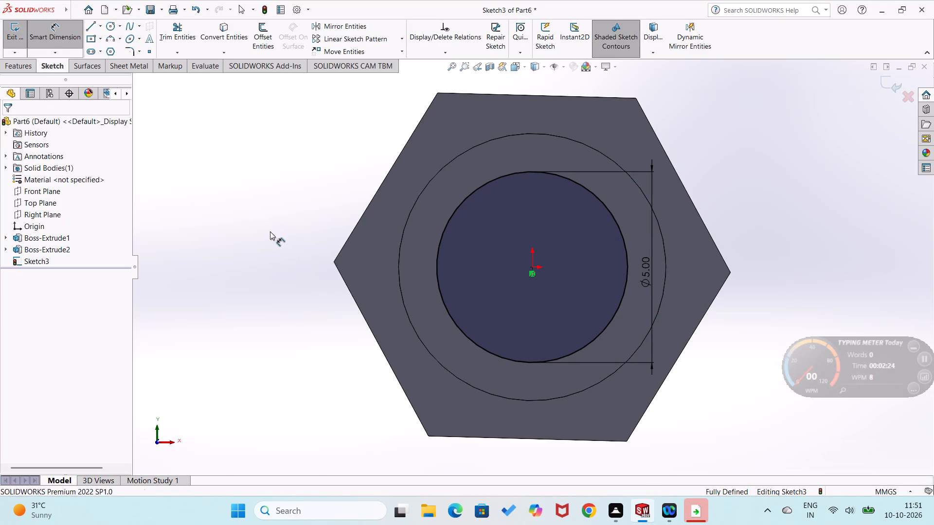
Extrude the 5 mm circle 4 mm outward from the round boss's front face as a blind boss merged with the body.
click(7, 72)
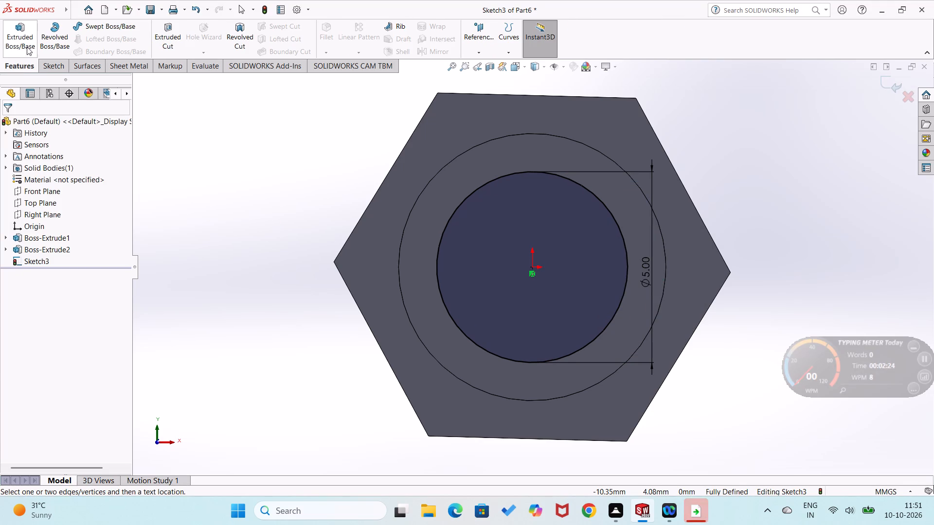
click(22, 40)
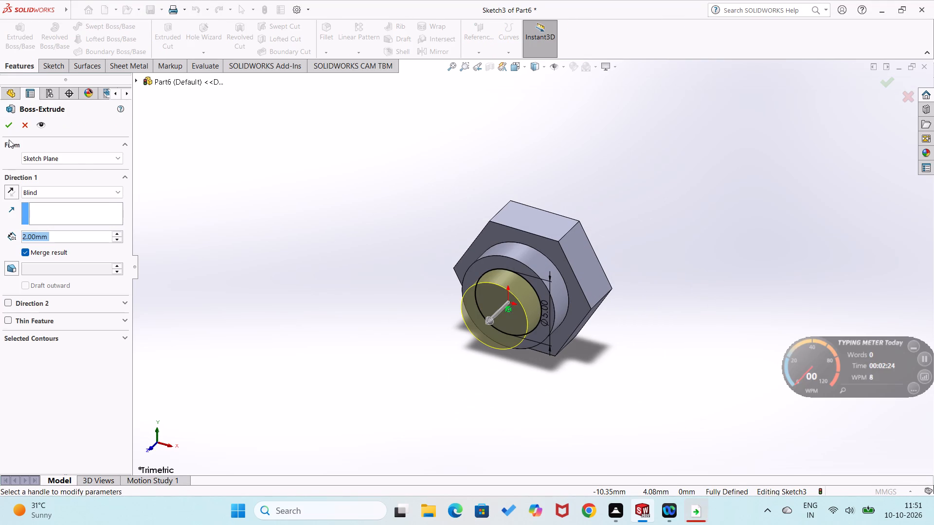
key(4)
key(Return)
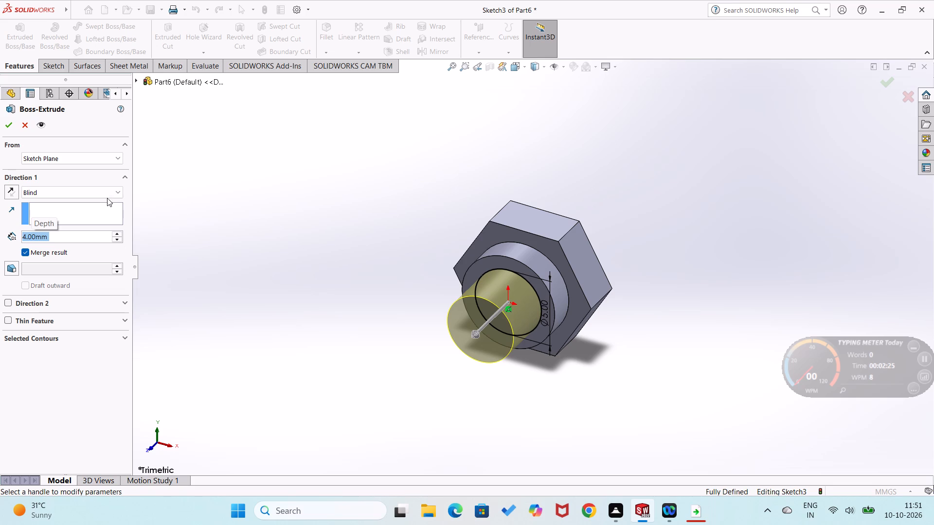
click(7, 128)
click(165, 228)
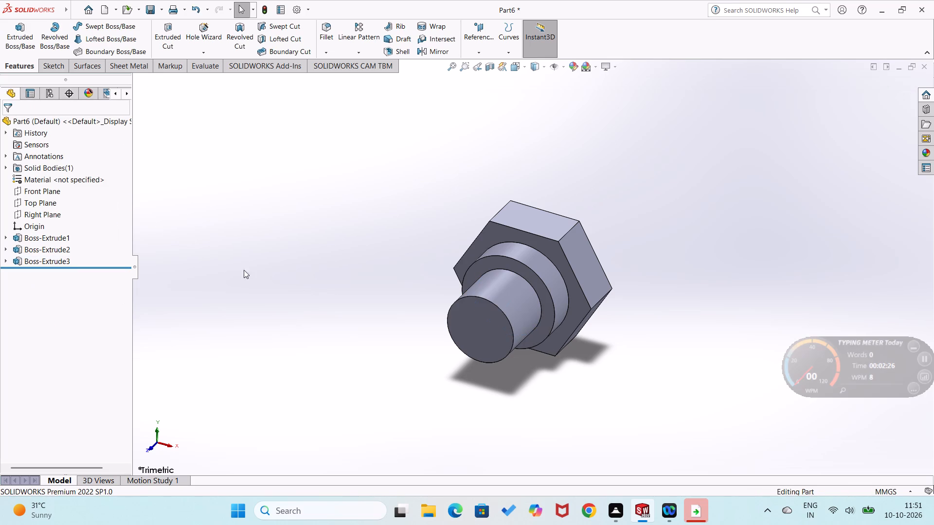
Sketch a horizontal 5 mm line through the origin across the full diameter of the 5 mm boss's front face.
right_click(478, 322)
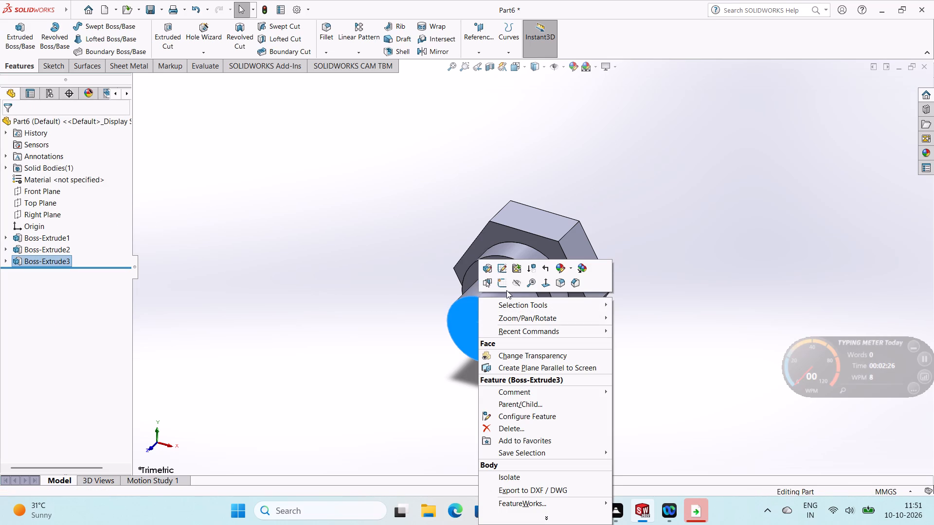
click(503, 287)
click(232, 262)
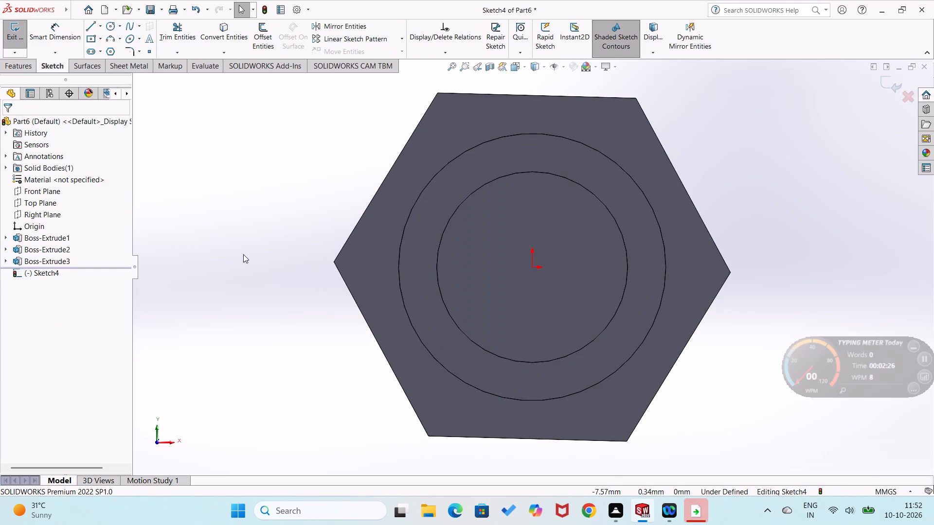
right_drag(243, 254, 183, 295)
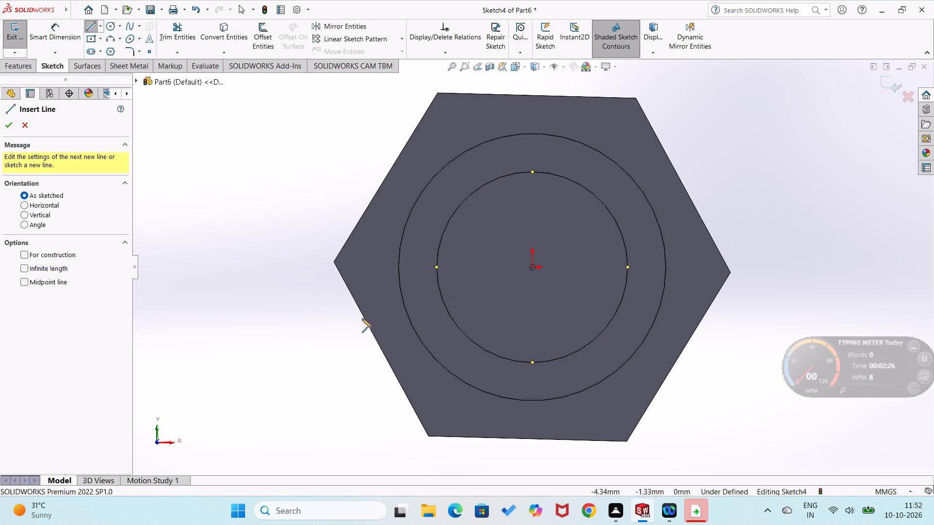
right_drag(226, 274, 233, 157)
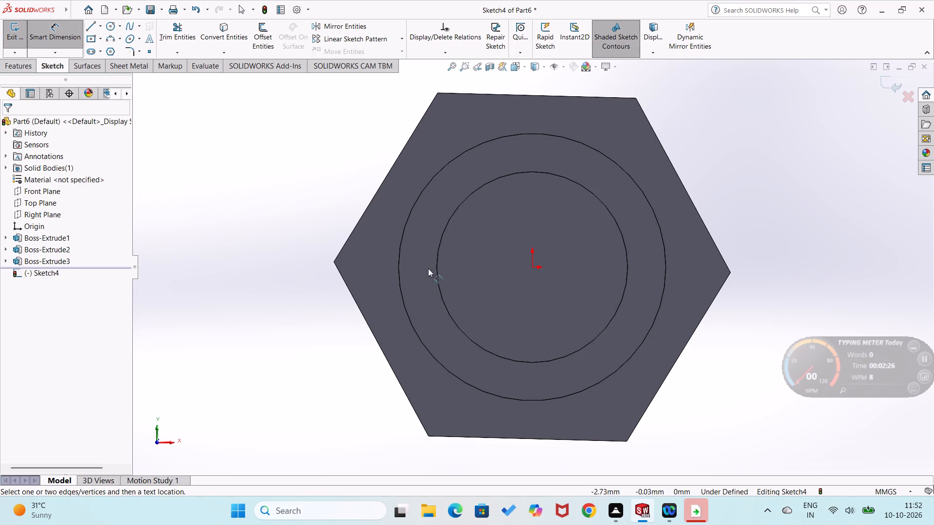
right_drag(310, 316, 184, 334)
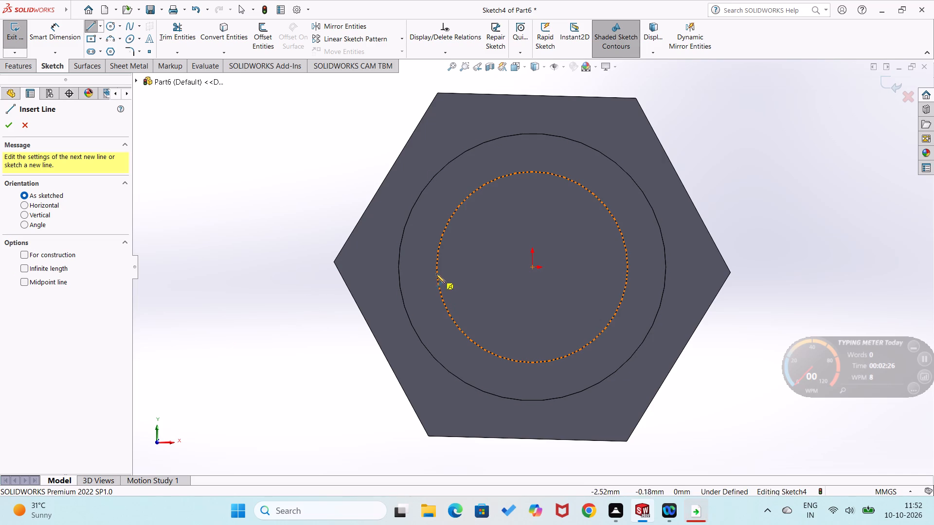
click(435, 267)
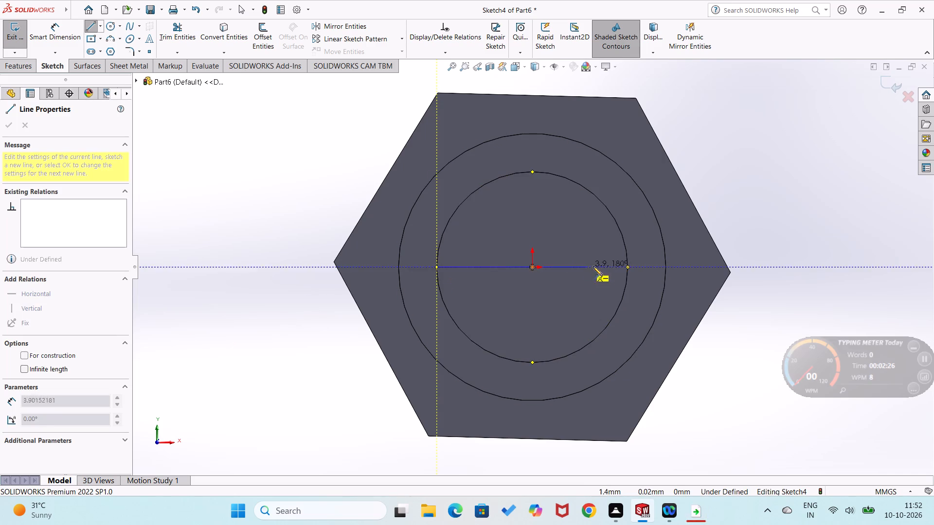
click(628, 267)
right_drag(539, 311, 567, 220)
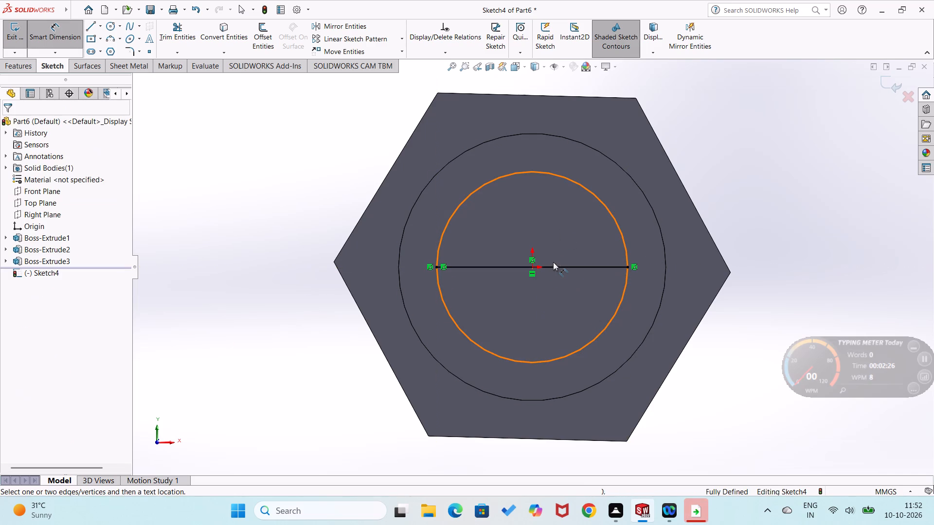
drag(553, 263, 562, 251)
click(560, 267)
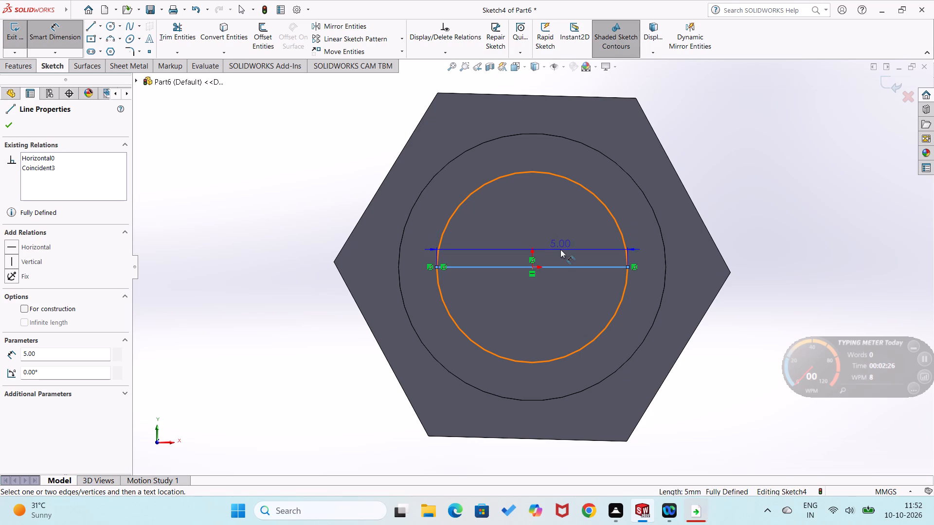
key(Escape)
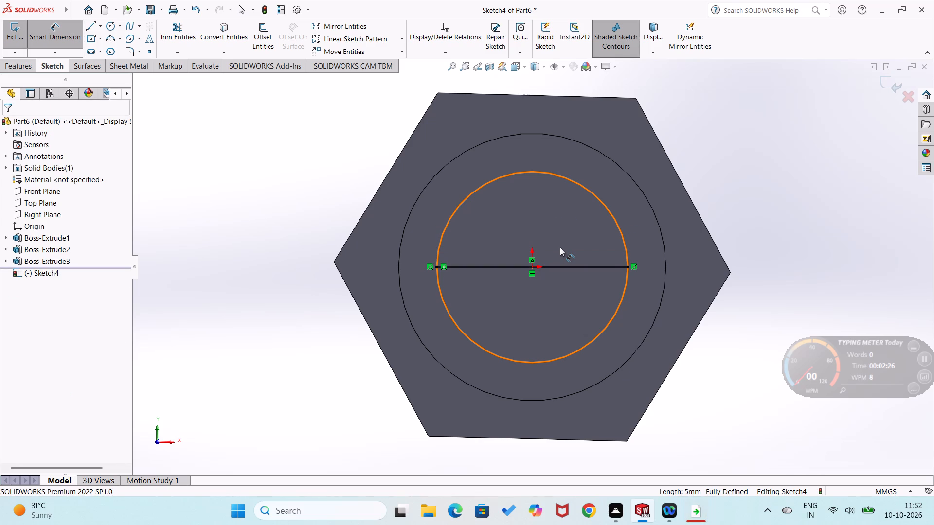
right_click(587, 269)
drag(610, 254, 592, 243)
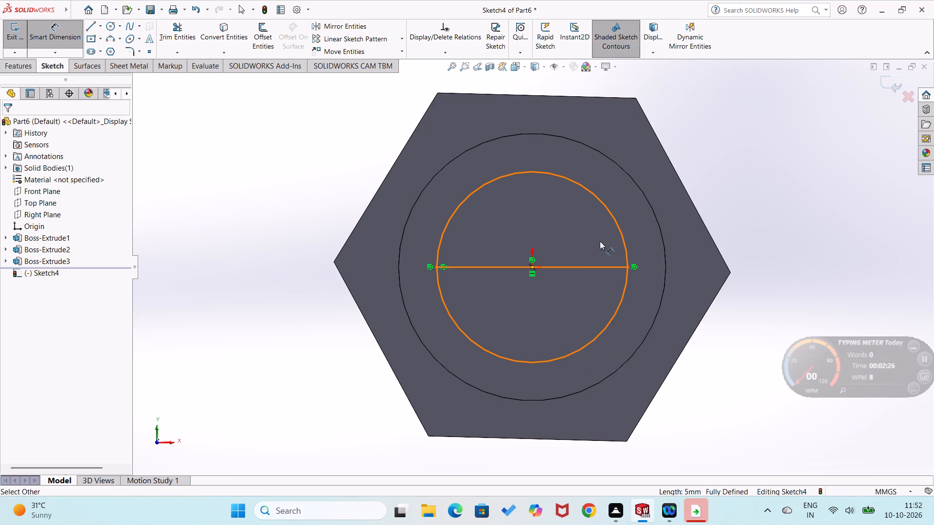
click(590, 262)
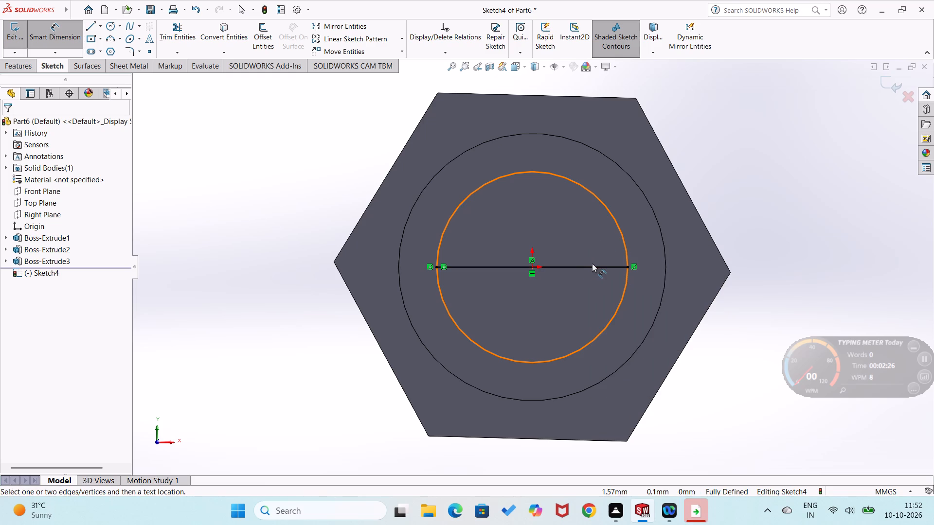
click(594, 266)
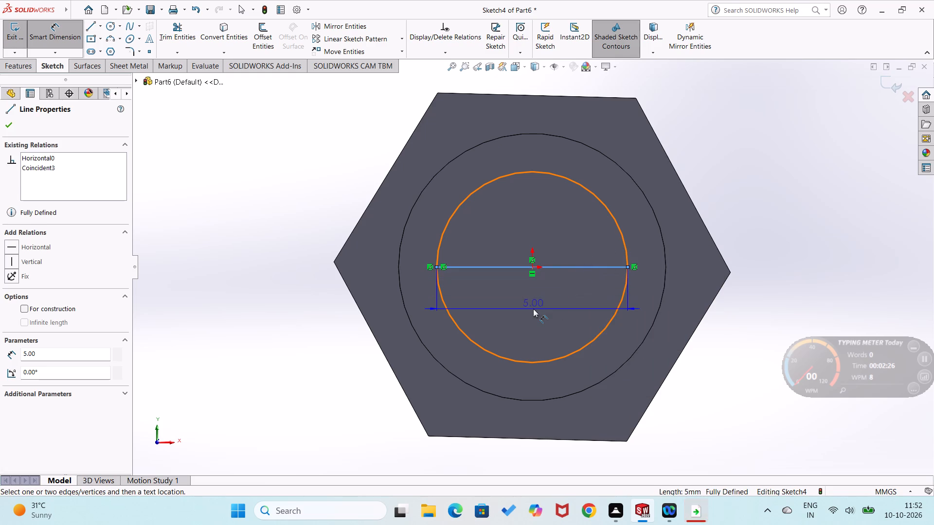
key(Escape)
Convert the horizontal line across the boss face to construction geometry.
right_click(563, 266)
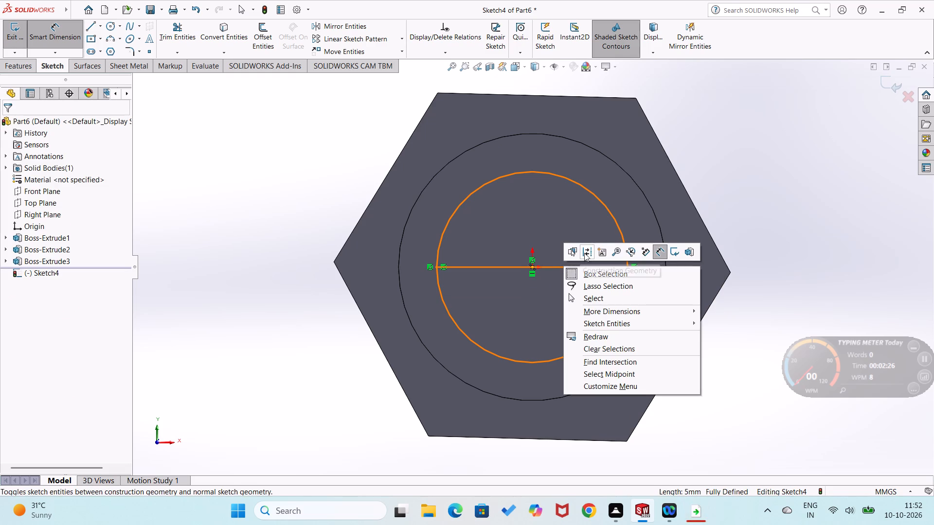
click(587, 252)
click(591, 267)
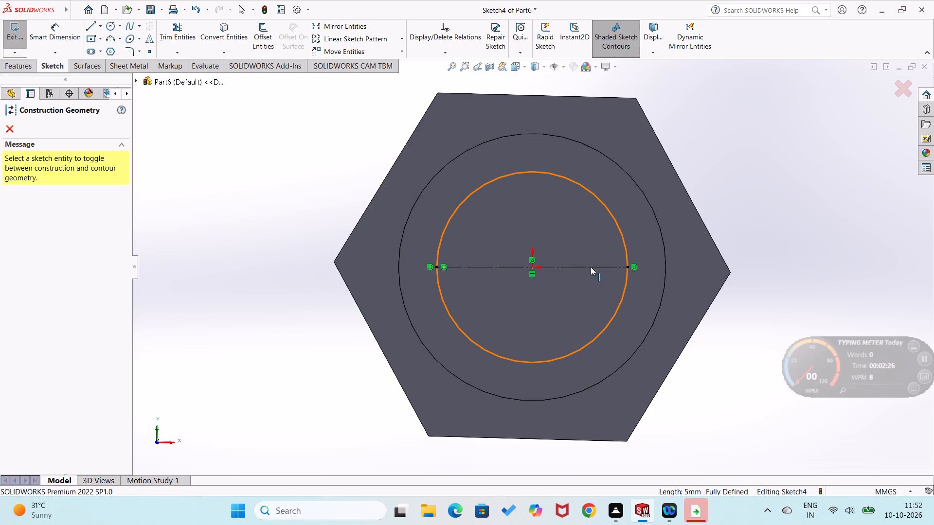
click(266, 309)
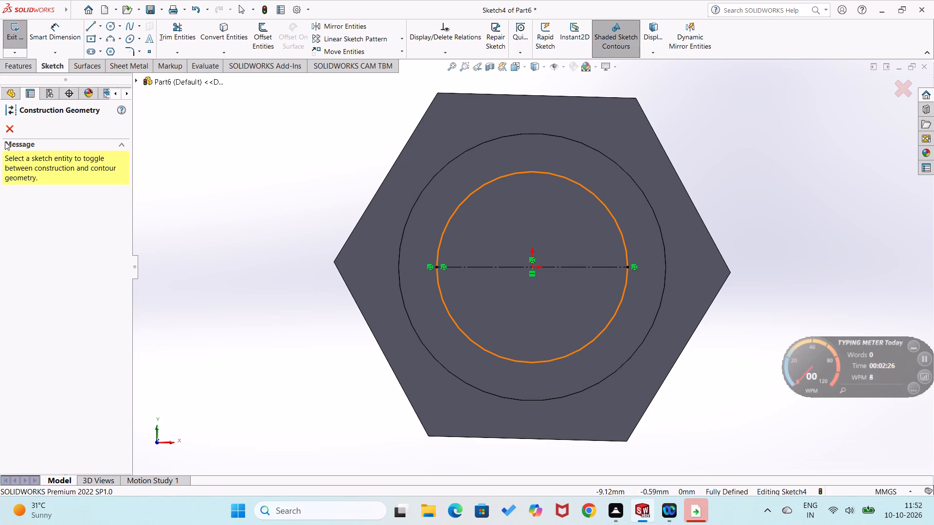
click(8, 130)
click(206, 214)
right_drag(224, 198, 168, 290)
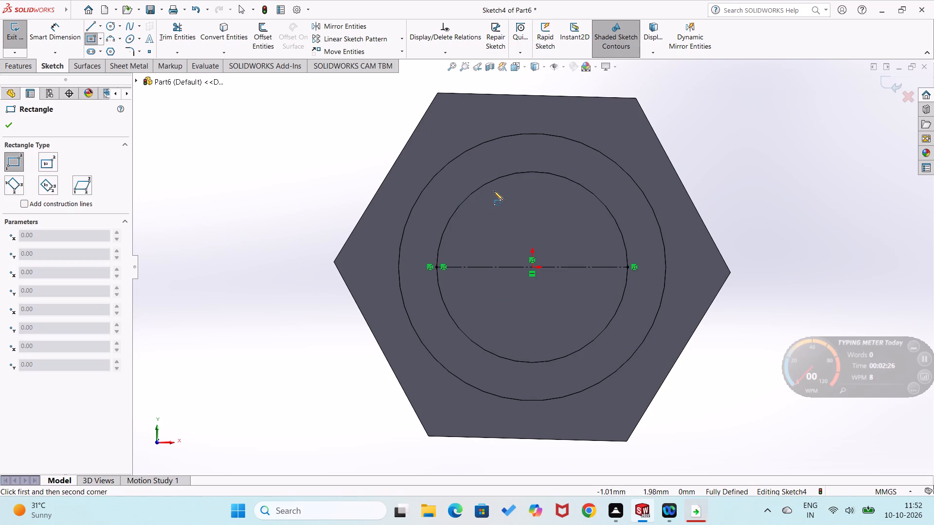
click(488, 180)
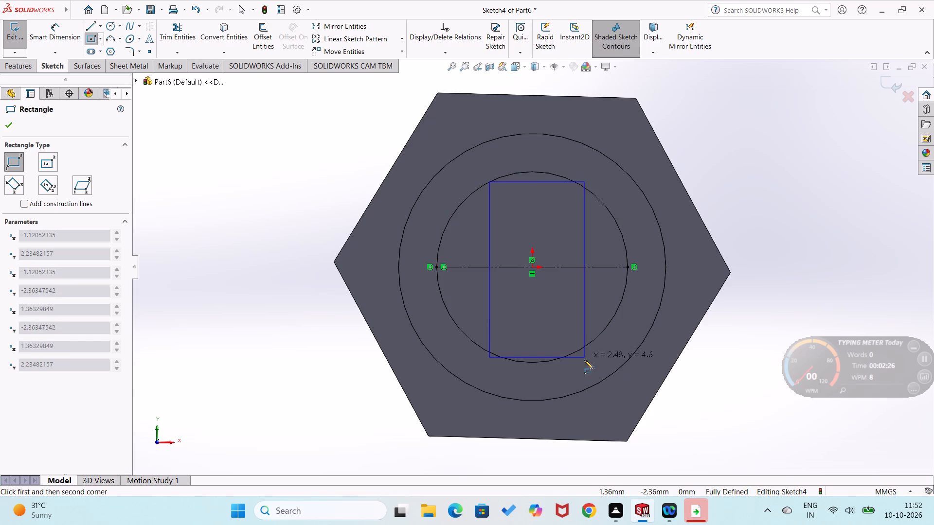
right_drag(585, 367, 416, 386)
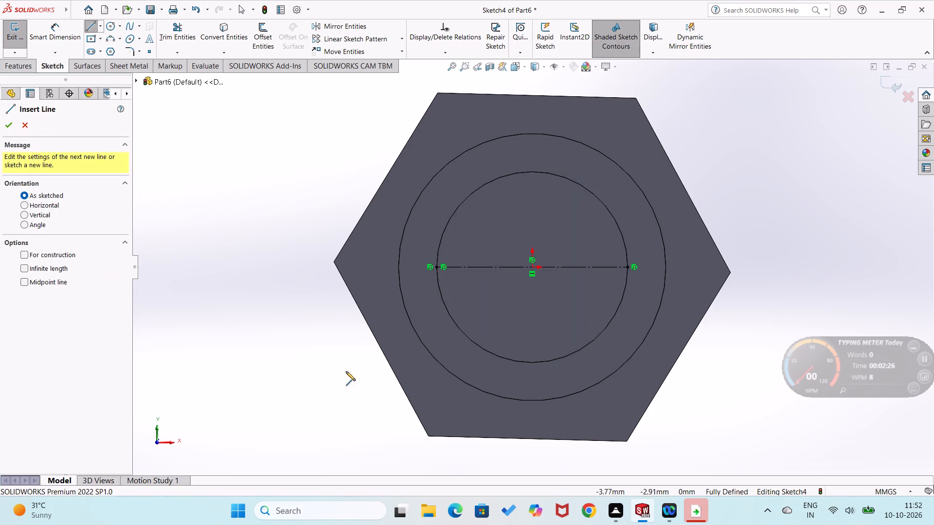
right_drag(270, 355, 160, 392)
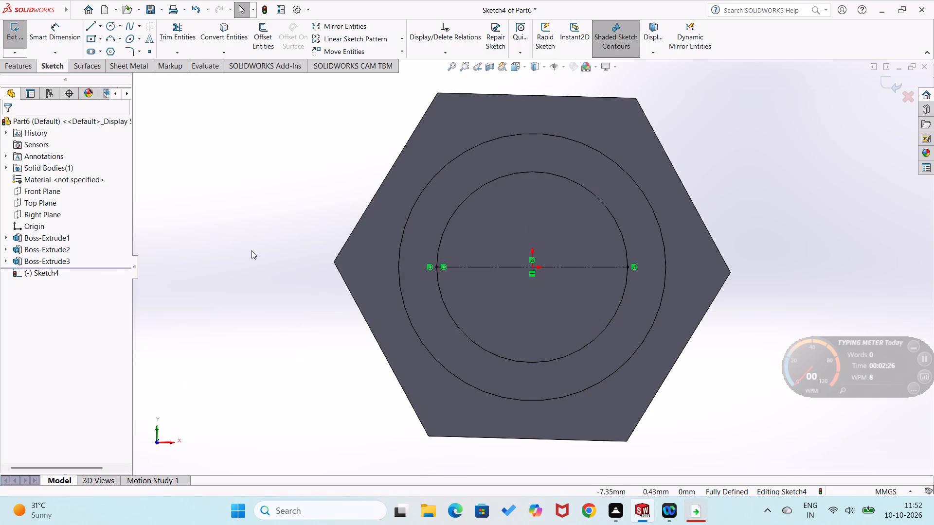
Sketch two vertical lines across the boss's circular edge, one about 1.3 mm left of the origin and one similarly spaced right.
right_drag(241, 246, 115, 273)
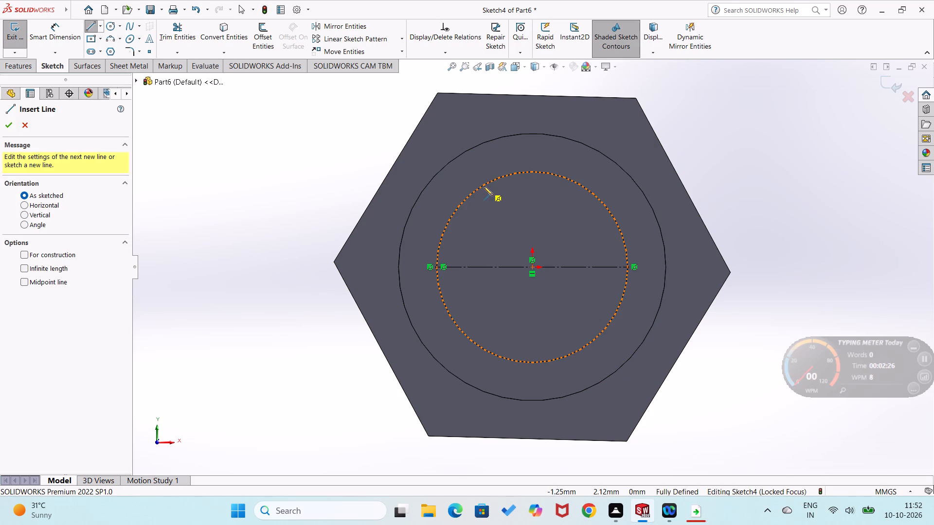
click(482, 186)
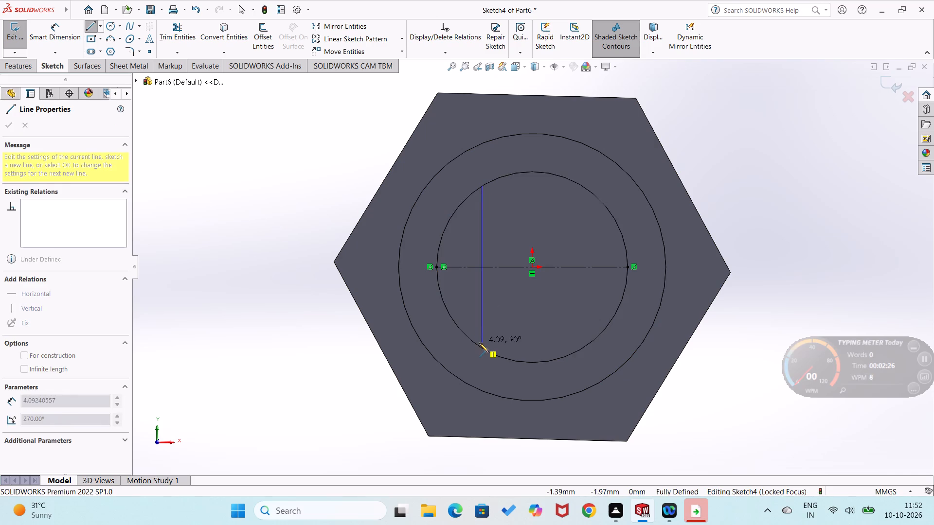
click(481, 347)
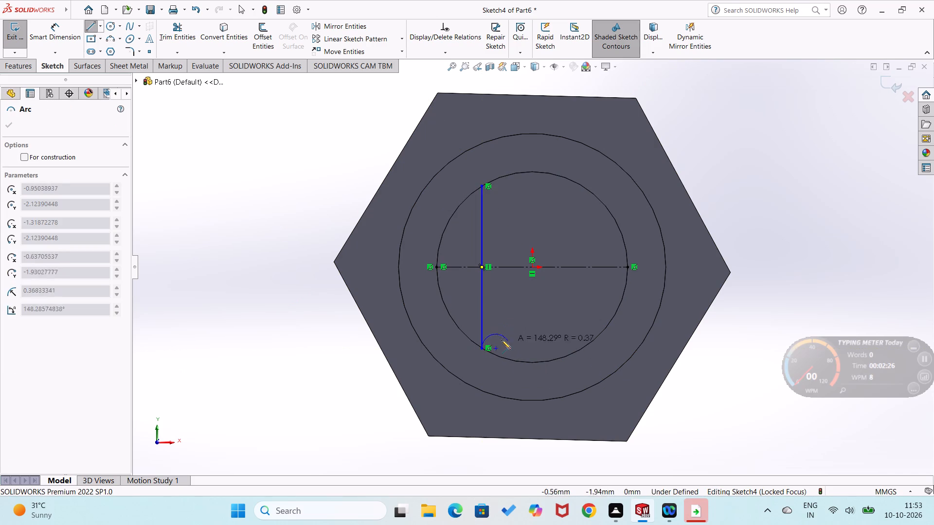
right_drag(546, 363, 396, 387)
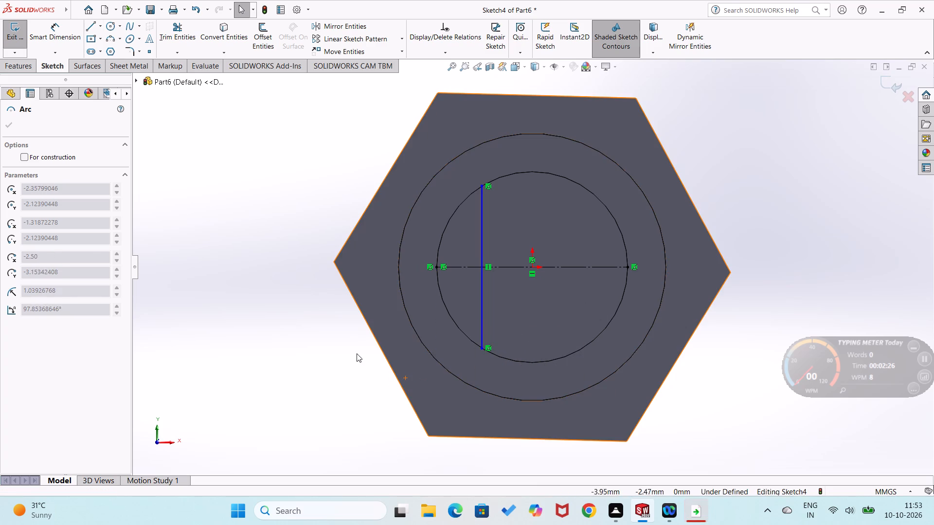
right_drag(355, 352, 272, 374)
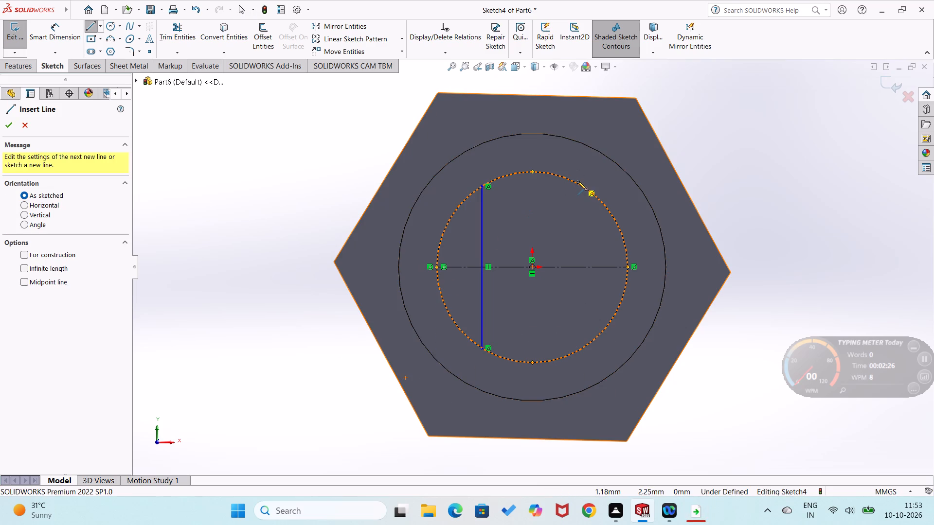
click(576, 181)
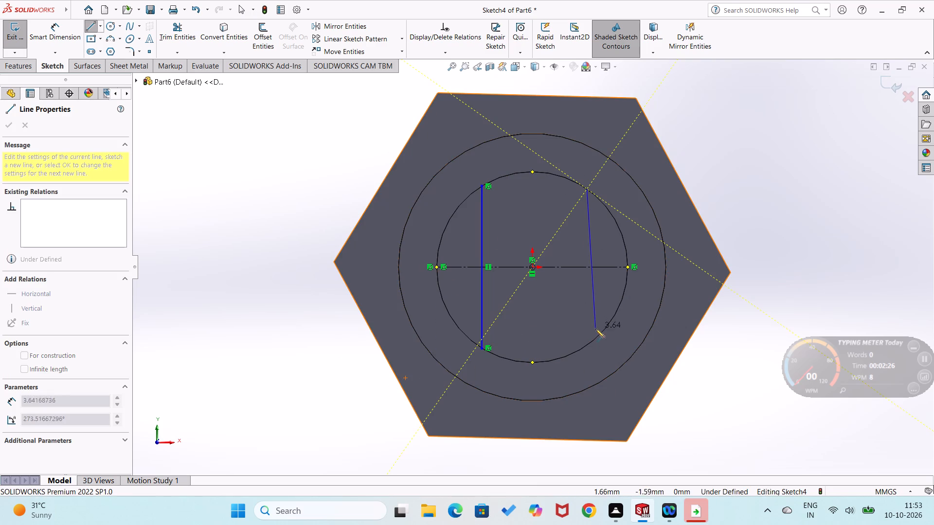
click(588, 344)
Sketch a circle of 2.5 mm radius centred on the origin, coincident with the boss's circular edge.
right_drag(259, 370, 313, 311)
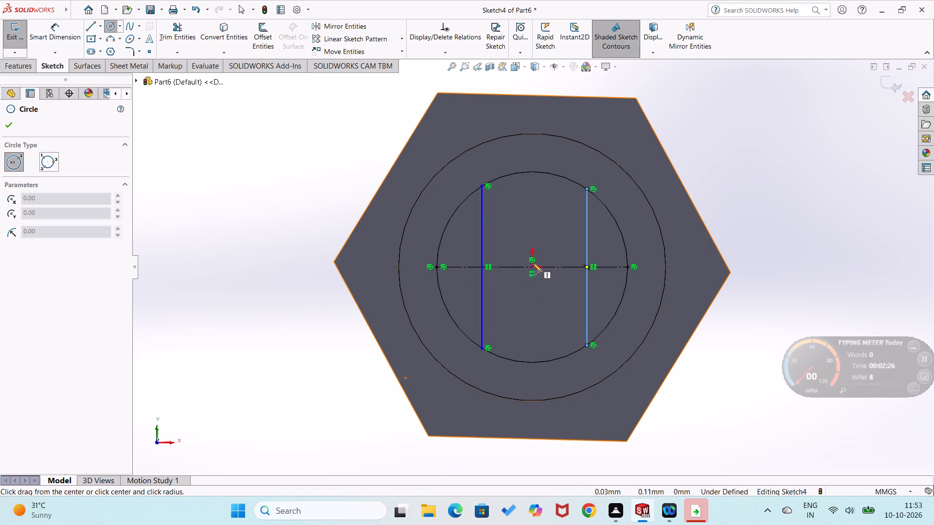
click(532, 266)
click(629, 268)
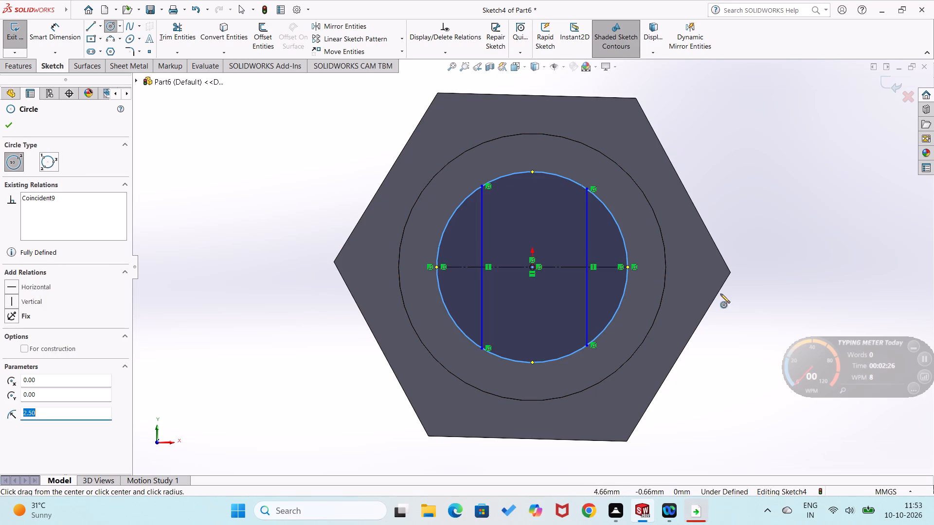
right_drag(727, 296, 709, 145)
Trim away the circle's arcs outside the two vertical lines, using Trim to closest, to leave a double-flat profile.
click(176, 41)
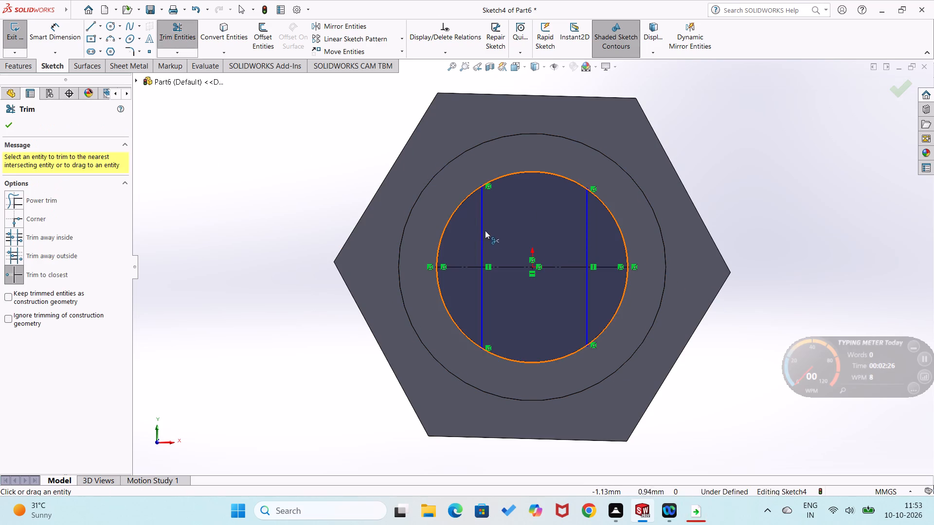
click(446, 223)
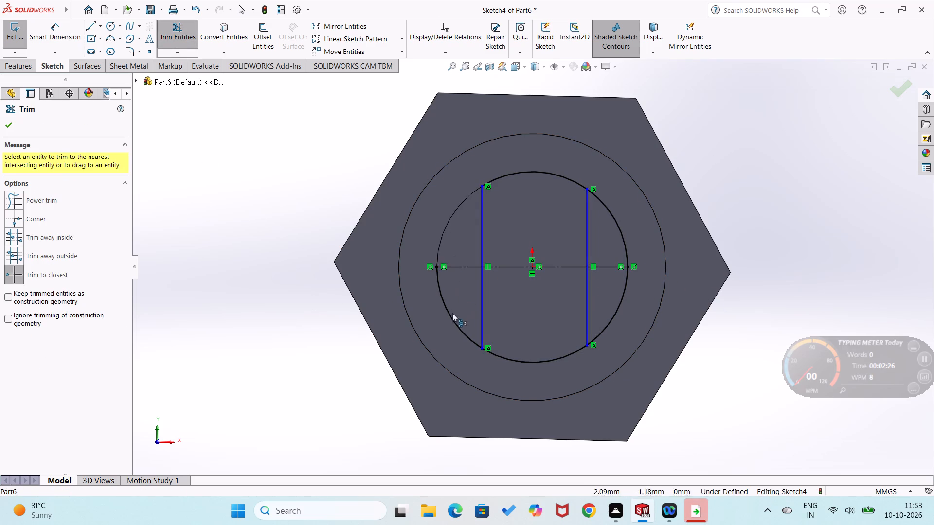
click(453, 322)
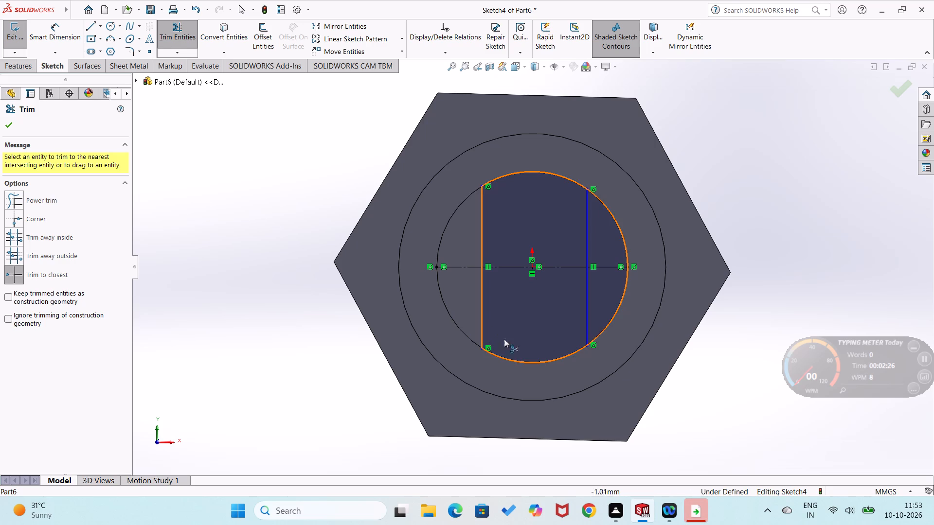
click(612, 318)
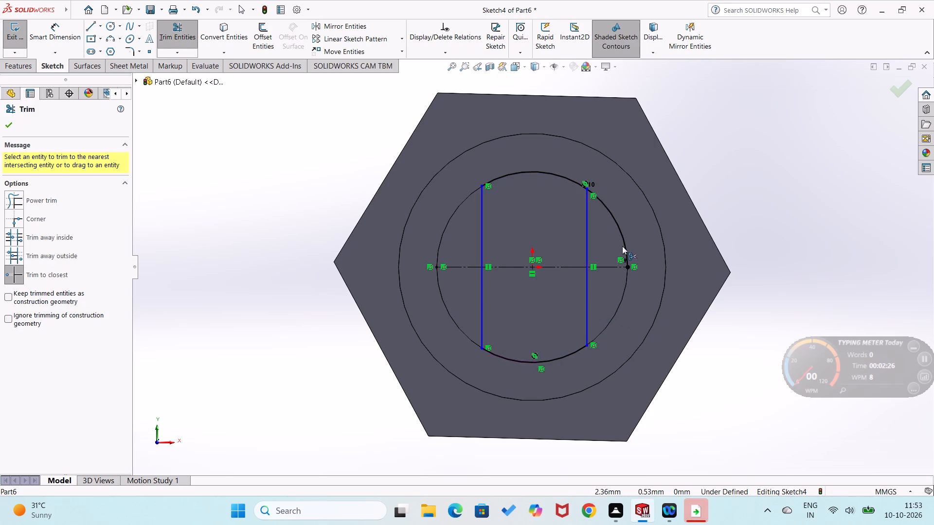
click(623, 243)
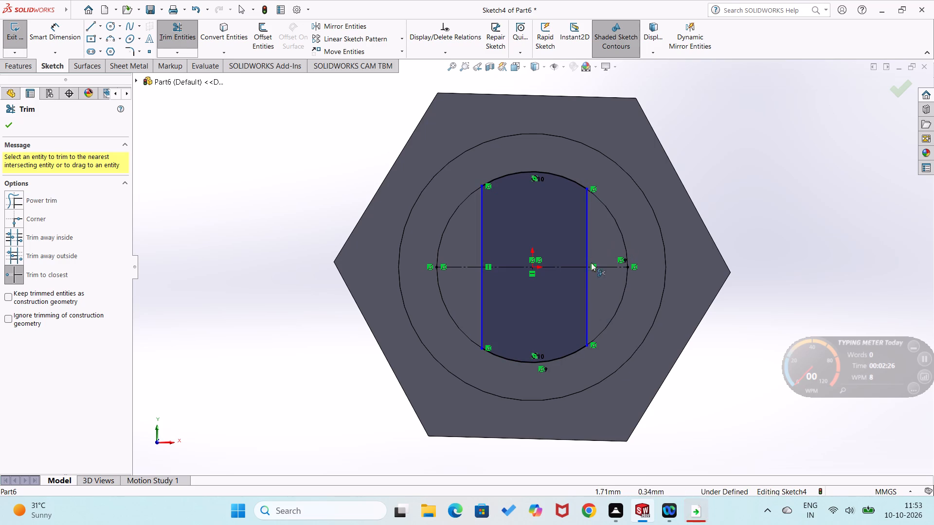
Dimension the left flat line 1.2 mm horizontally from the left end of the construction line.
right_drag(282, 335, 274, 278)
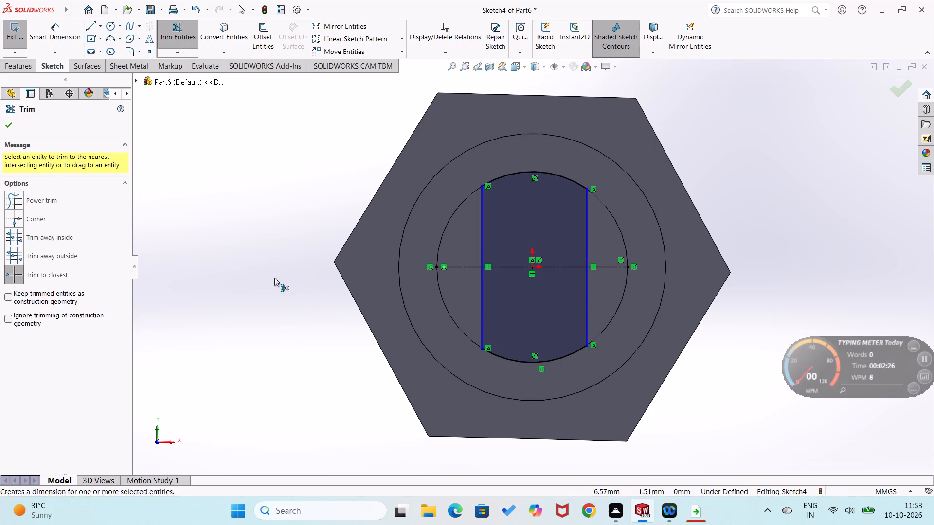
right_drag(274, 278, 274, 218)
click(435, 265)
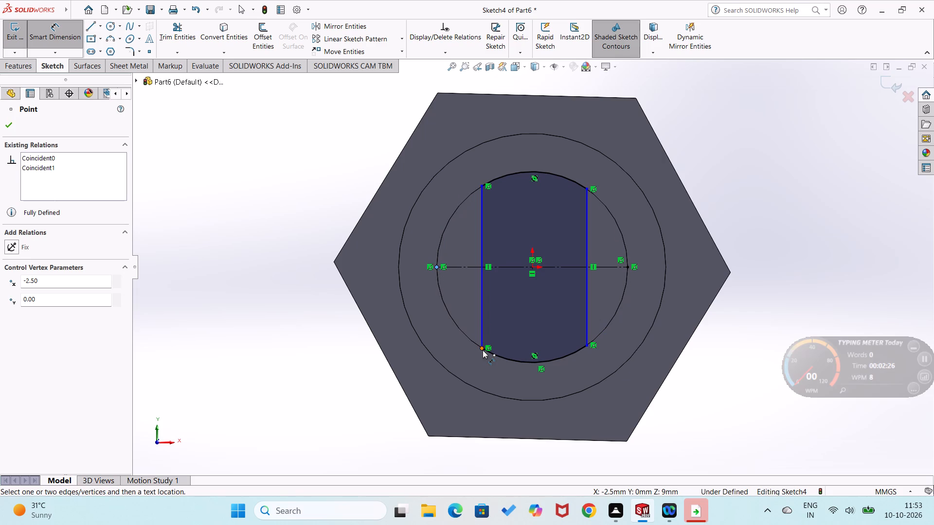
click(483, 350)
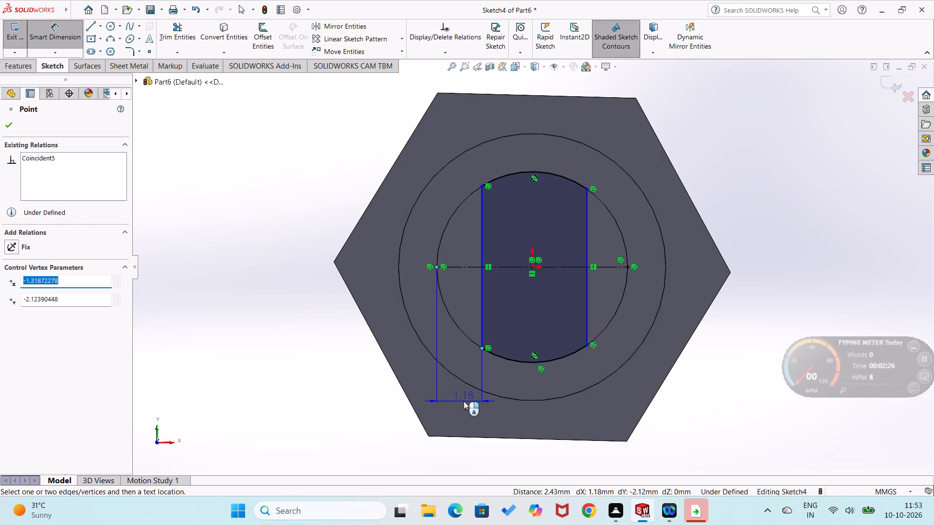
click(464, 401)
text(1.2)
key(Return)
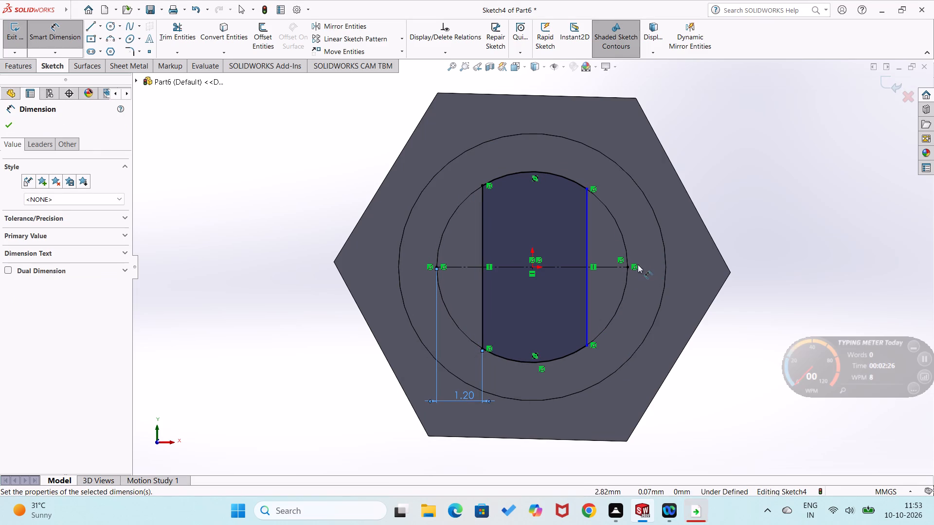
Dimension the right flat line 1.2 mm horizontally from the right end of the construction line.
click(629, 269)
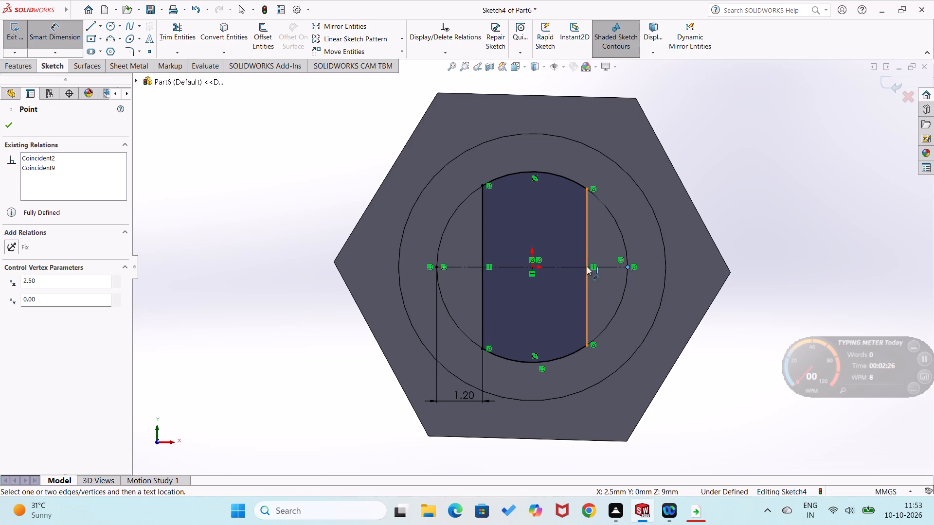
click(586, 344)
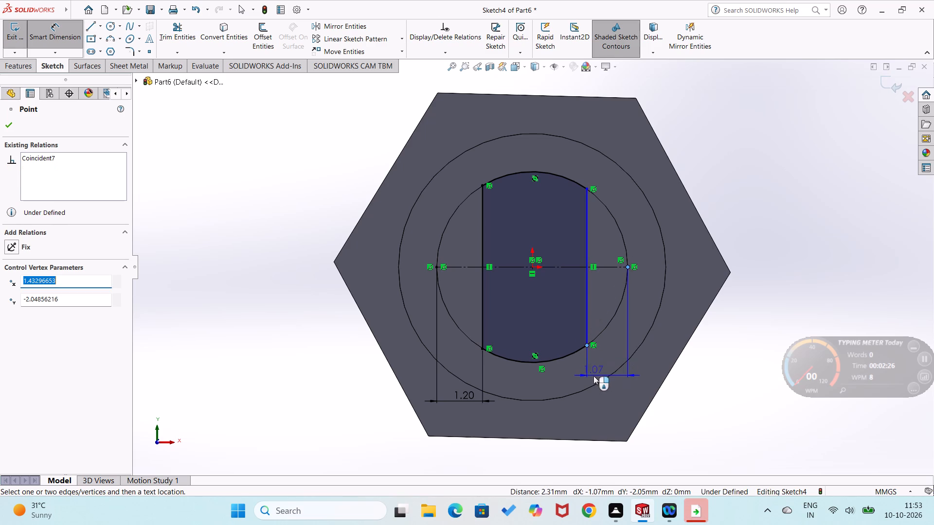
click(593, 378)
text(1.2)
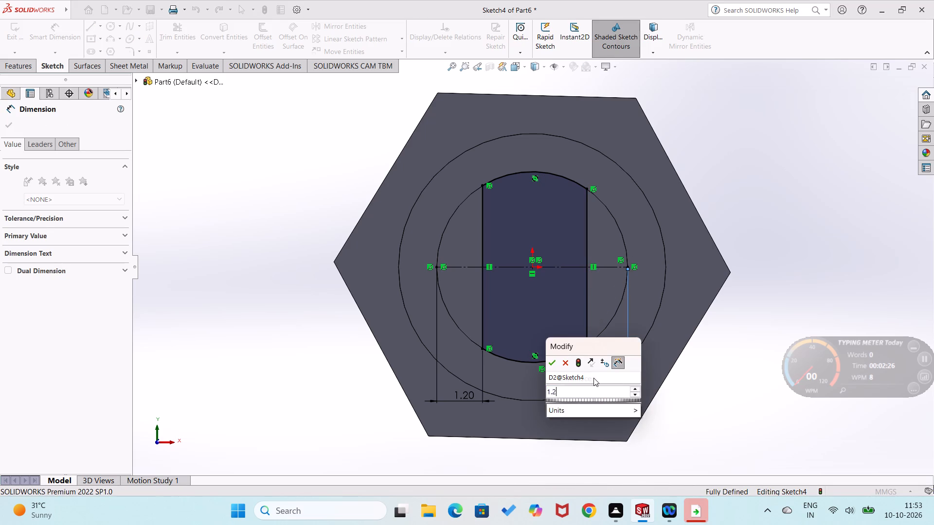
key(Return)
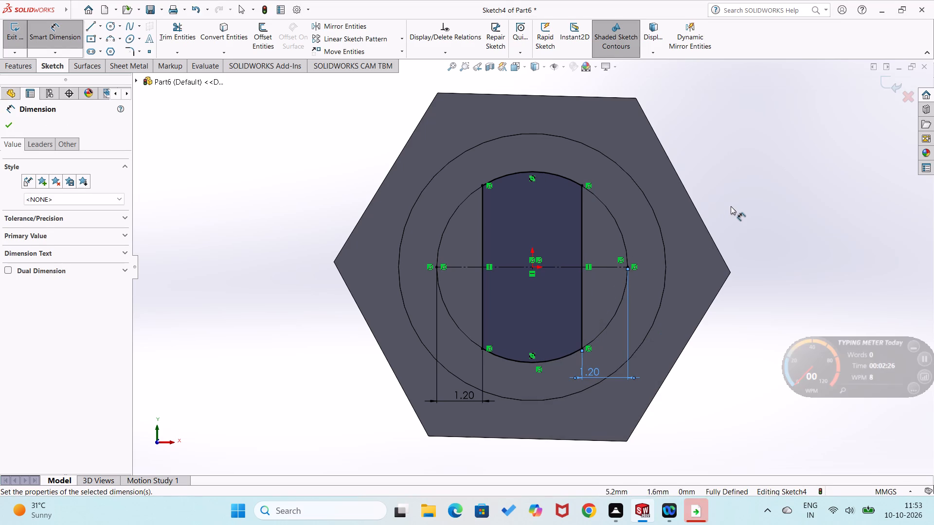
click(731, 206)
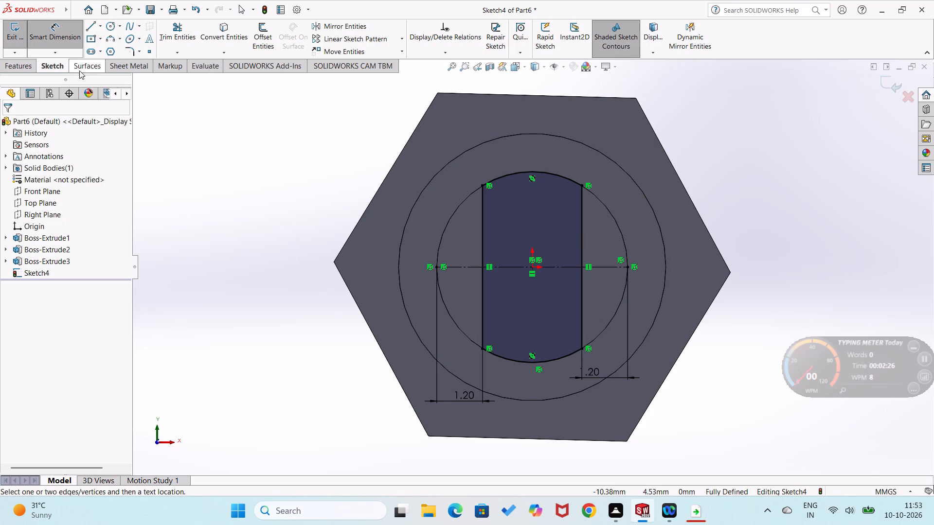
Cut-extrude the double-flat profile into the smallest boss with a blind depth of 3.5 mm.
middle_drag(279, 165, 271, 266)
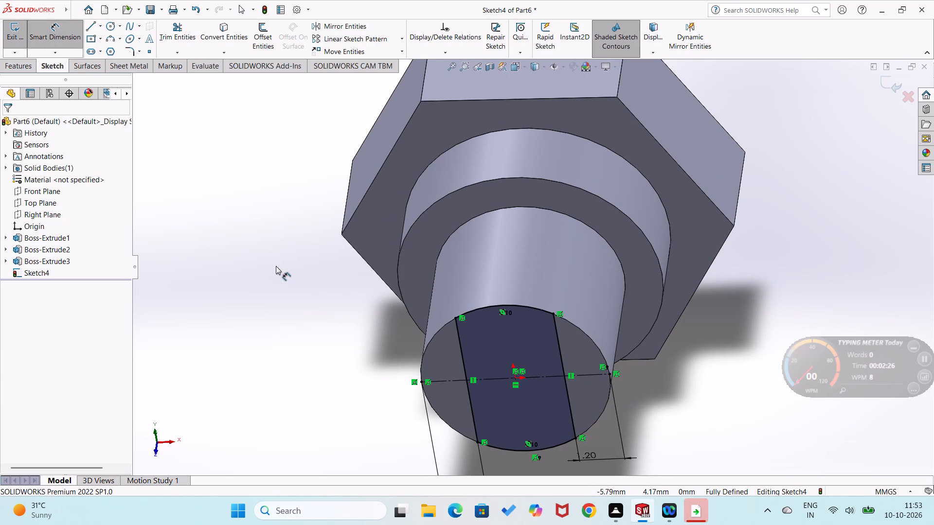
click(15, 73)
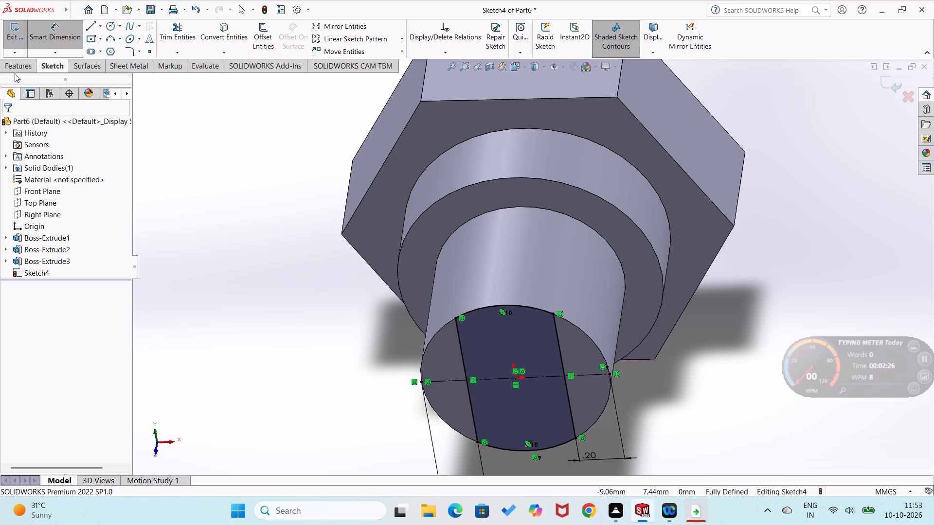
click(18, 66)
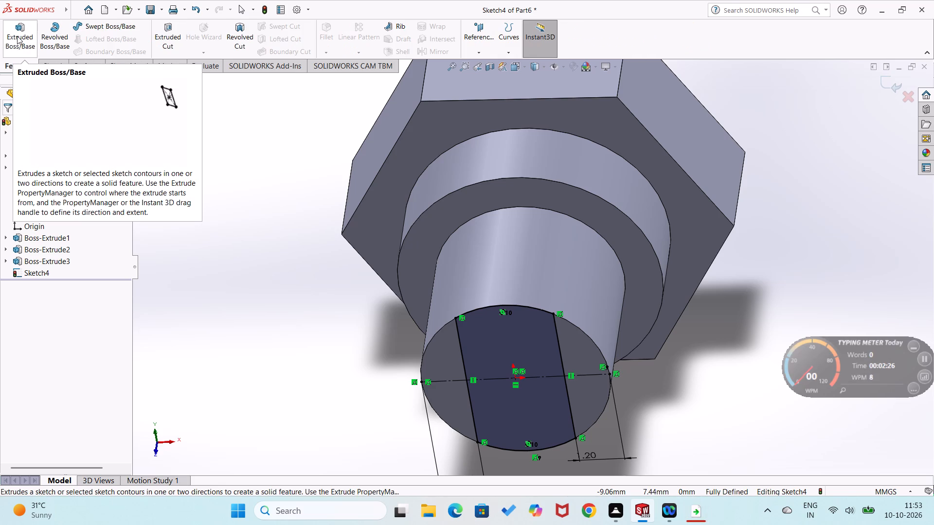
click(171, 23)
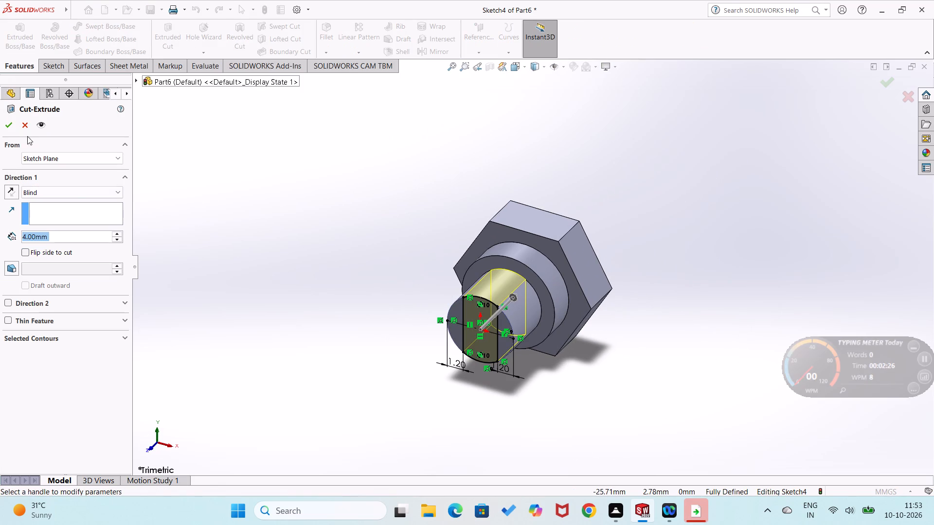
key(2)
key(BackSpace)
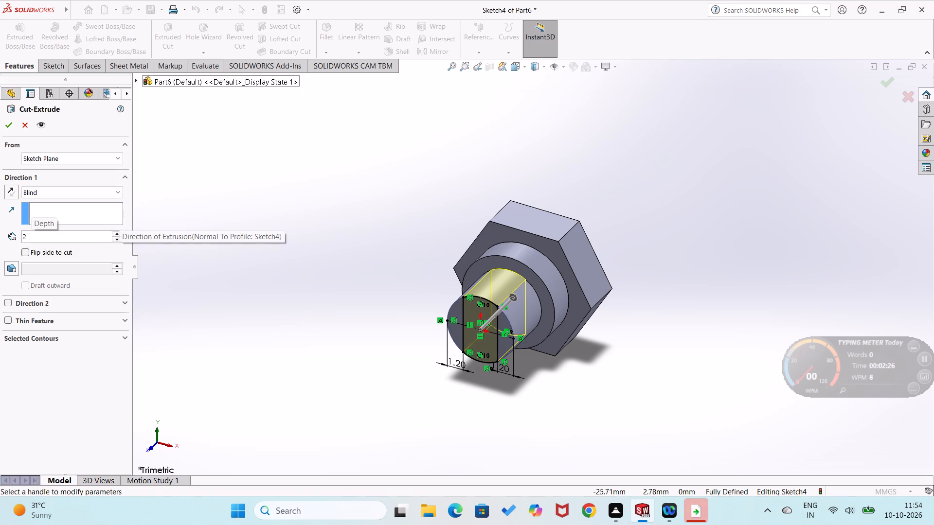
key(period)
key(BackSpace)
key(3)
key(Return)
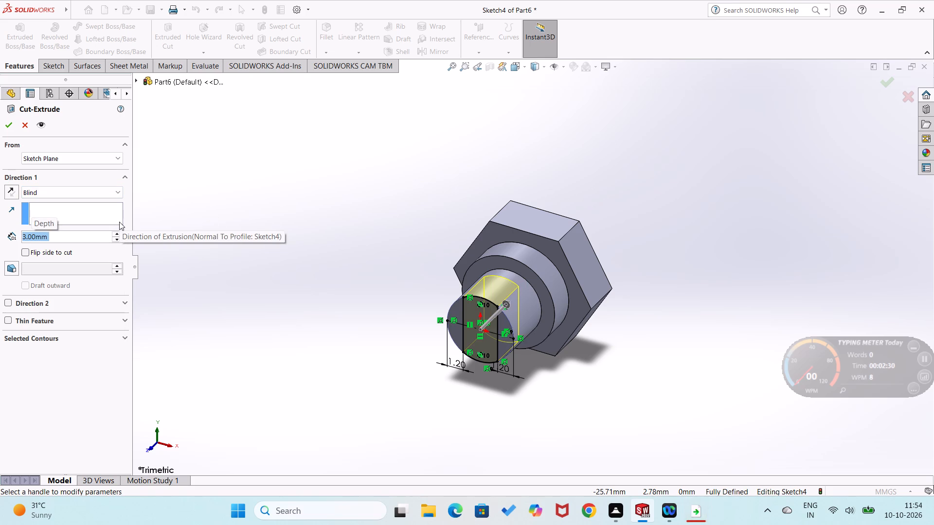
text(3.85)
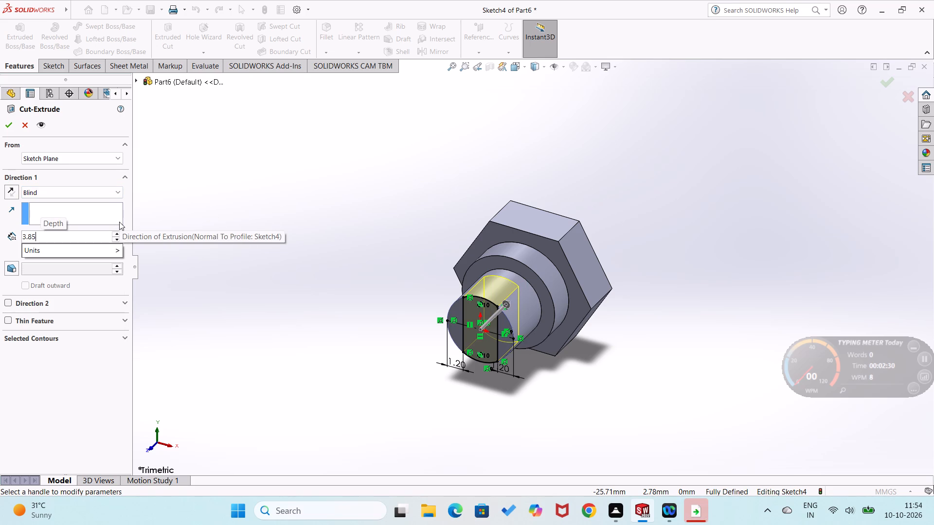
key(BackSpace)
key(BackSpace)
key(5)
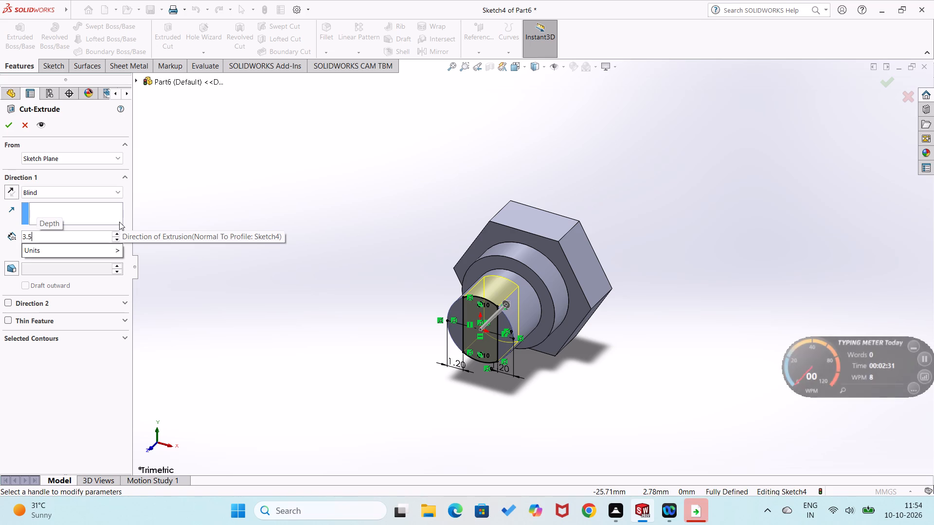
key(Return)
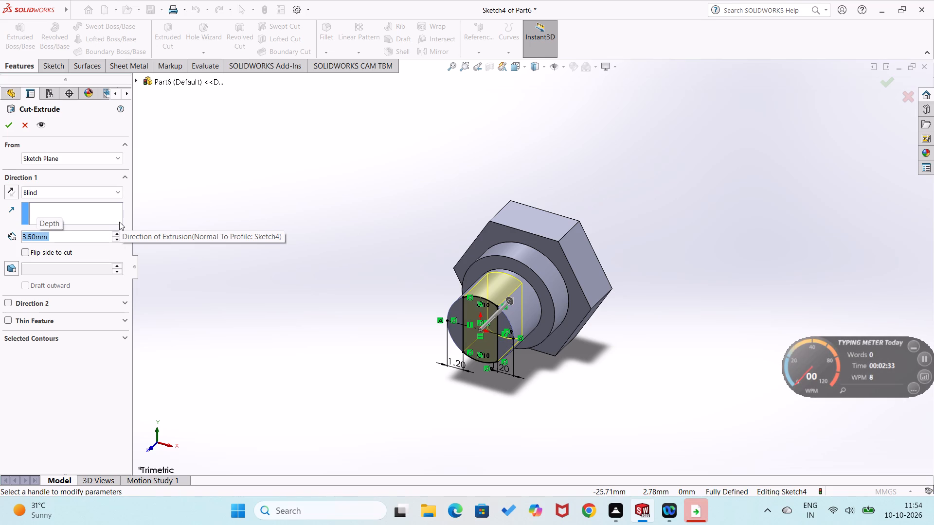
click(9, 120)
click(191, 272)
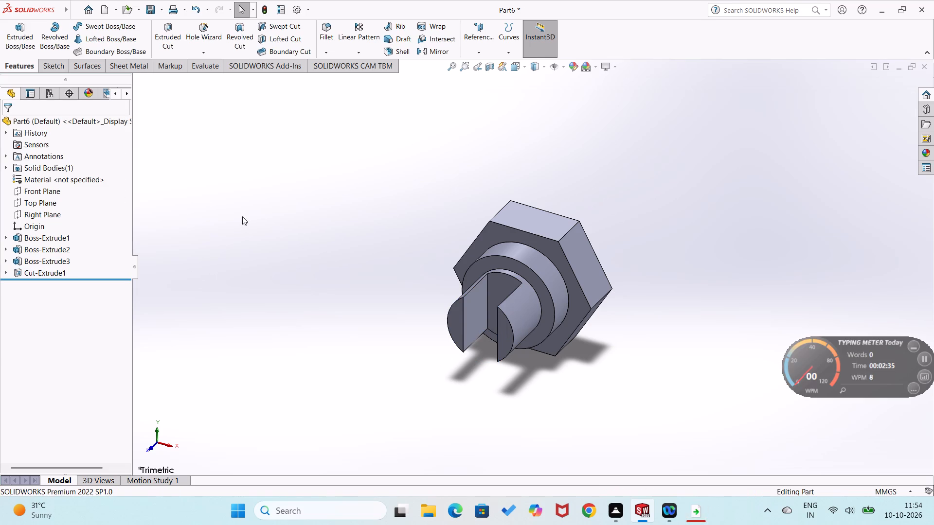
Start a sketch on the hex head's outer face and draw a circle of about 2.53 mm radius centred on the origin.
middle_drag(236, 212, 230, 347)
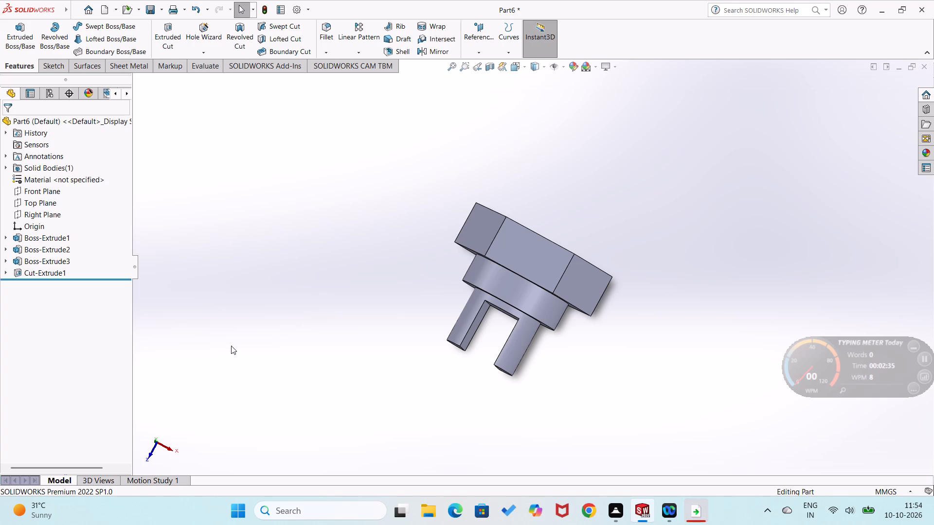
key(ctrl+1)
key(ctrl+2)
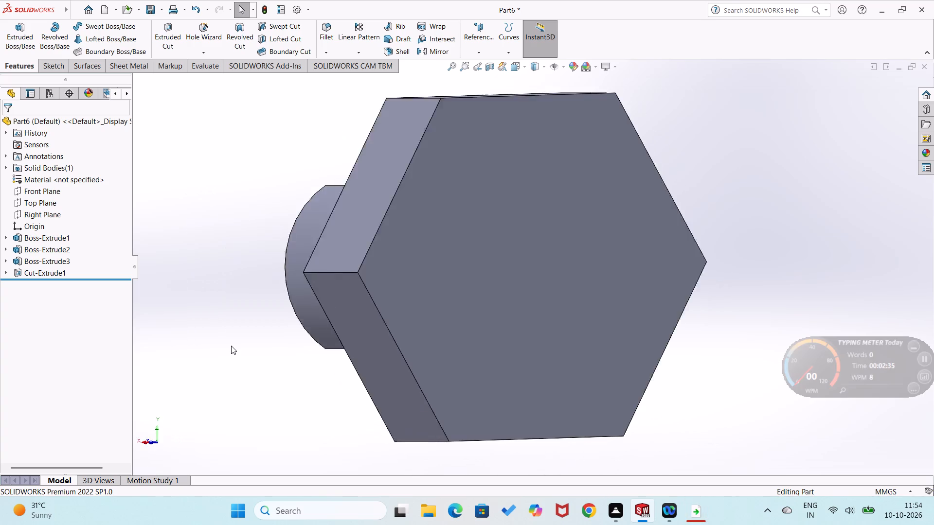
key(ctrl+3)
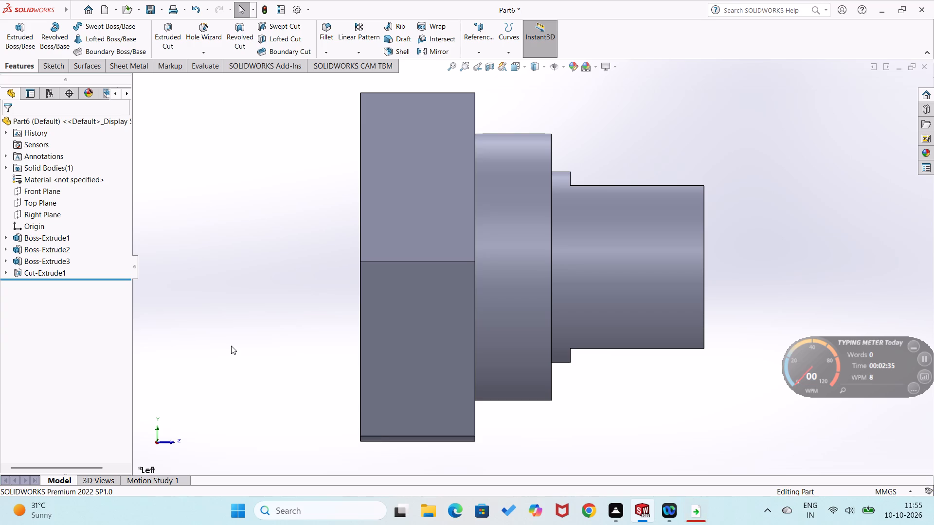
scroll(309, 325, up, 1)
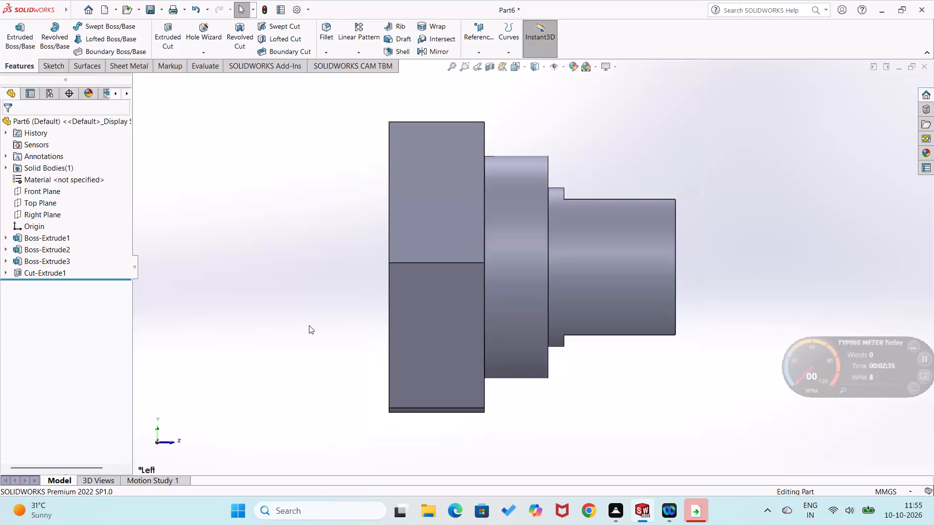
middle_drag(333, 343, 408, 372)
right_click(460, 315)
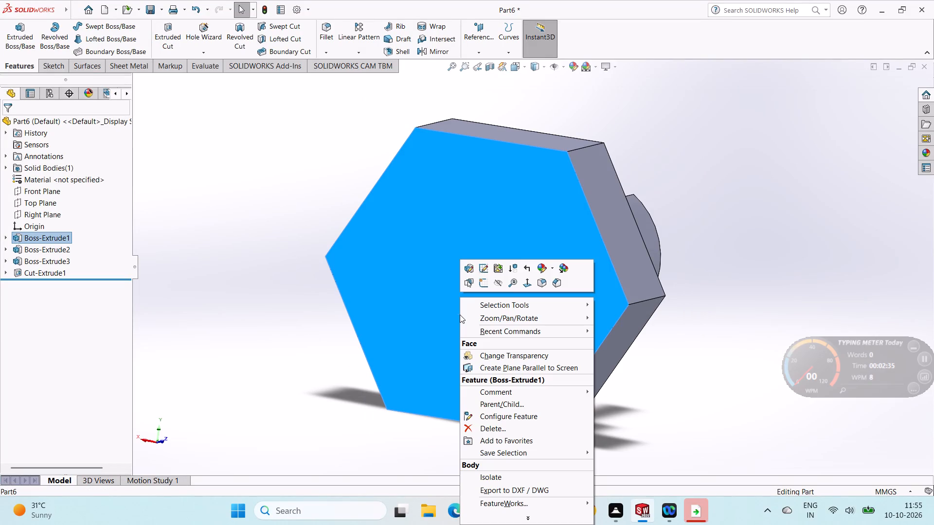
click(480, 280)
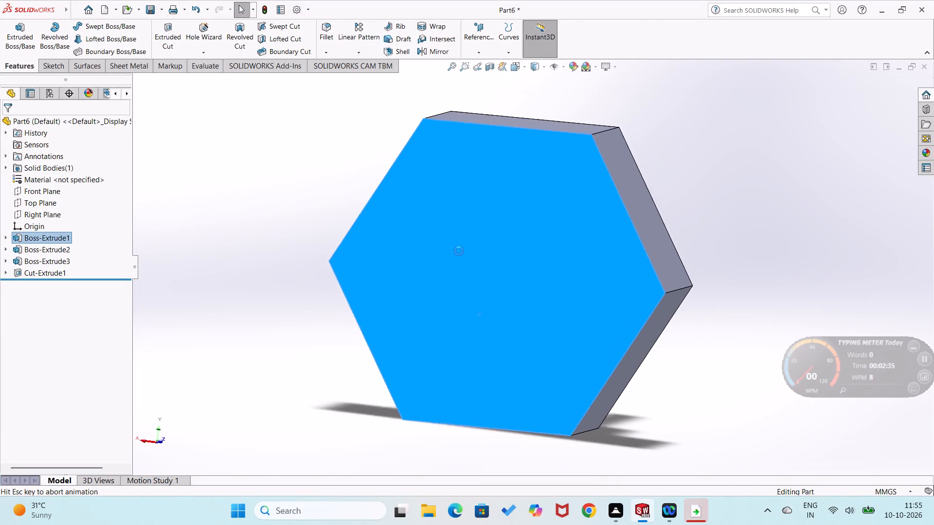
right_drag(230, 291, 141, 361)
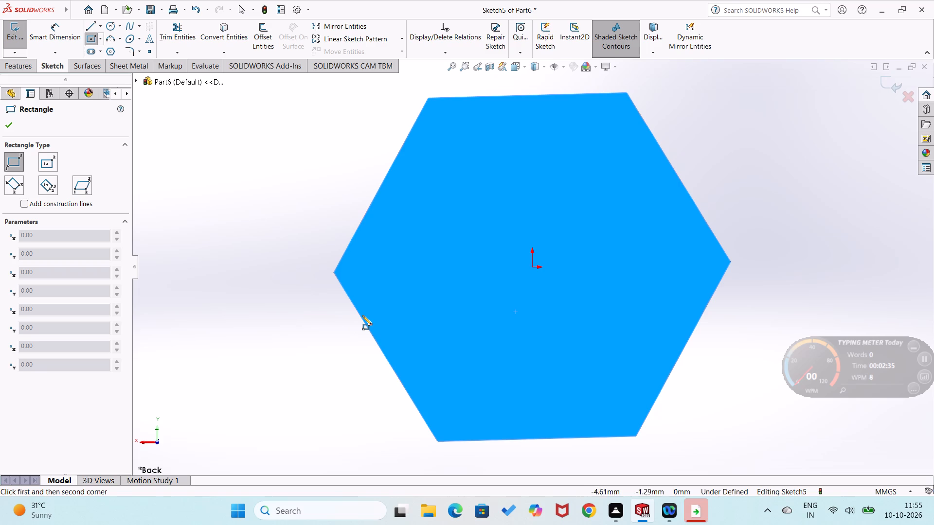
right_drag(217, 339, 278, 335)
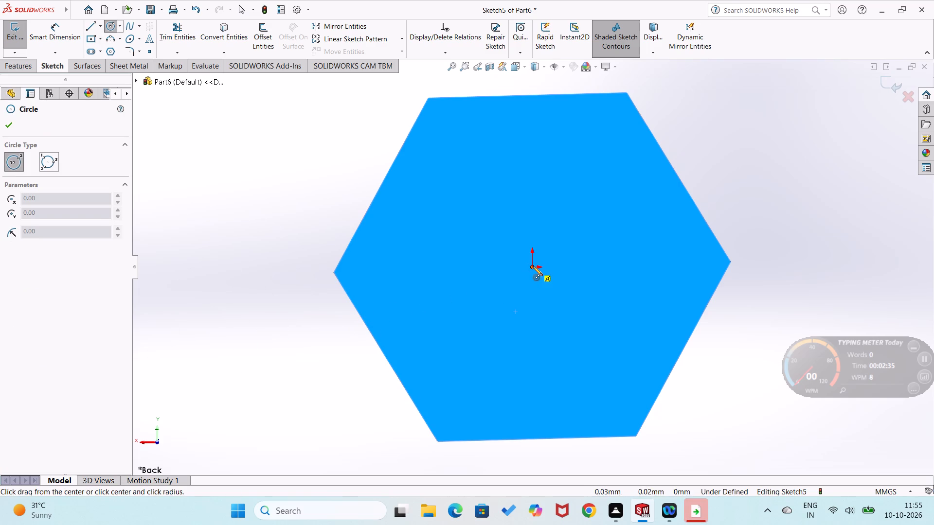
drag(533, 266, 534, 272)
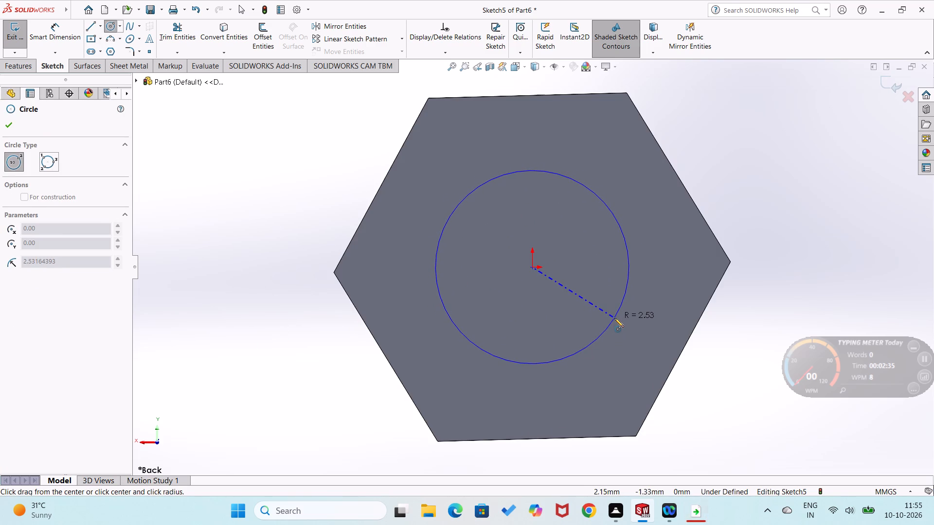
click(614, 318)
Dimension the circle on the hex head's outer face with a diameter of 6 mm.
right_drag(313, 418, 297, 222)
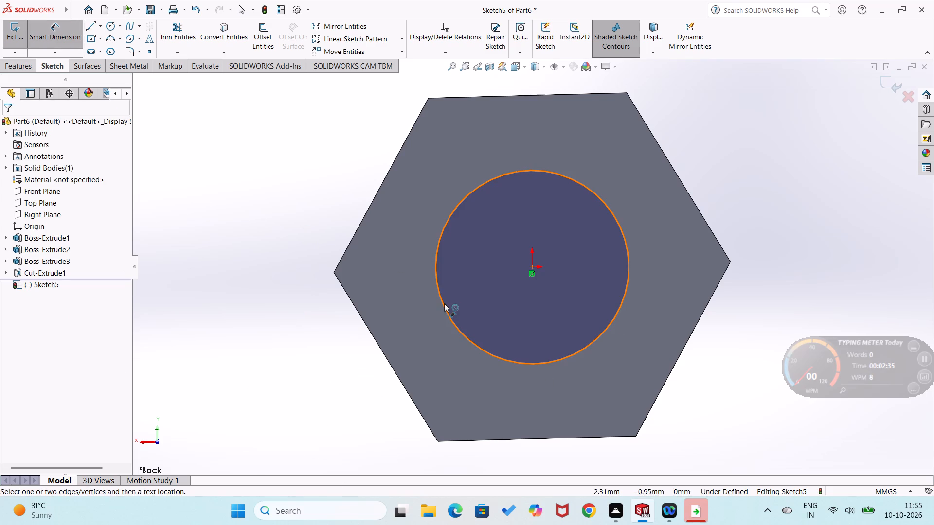
click(444, 303)
click(338, 312)
key(6)
key(Return)
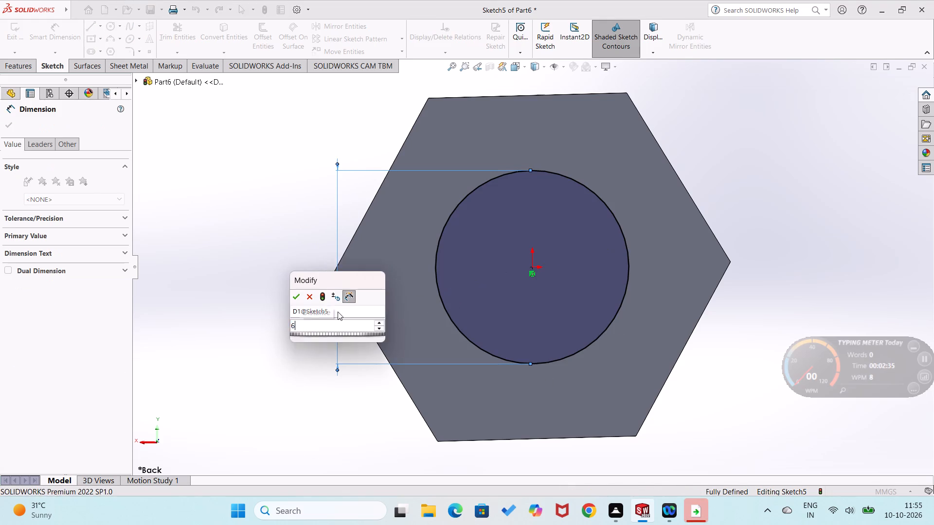
click(295, 348)
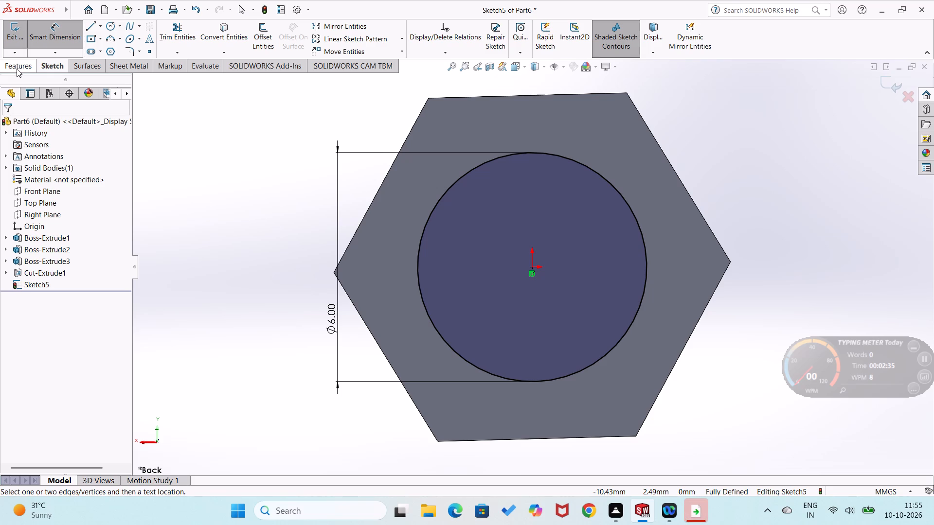
Set the circle's diameter to 7 mm.
double_click(325, 327)
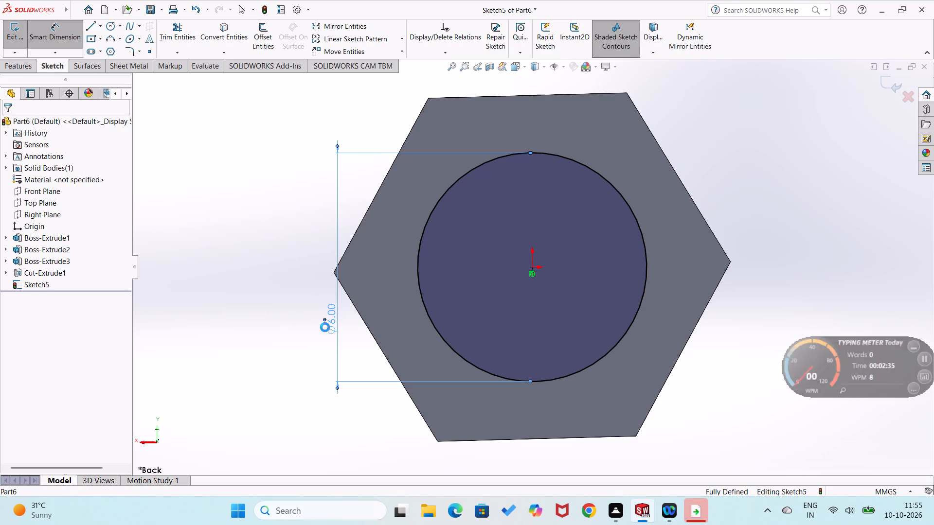
key(7)
key(Return)
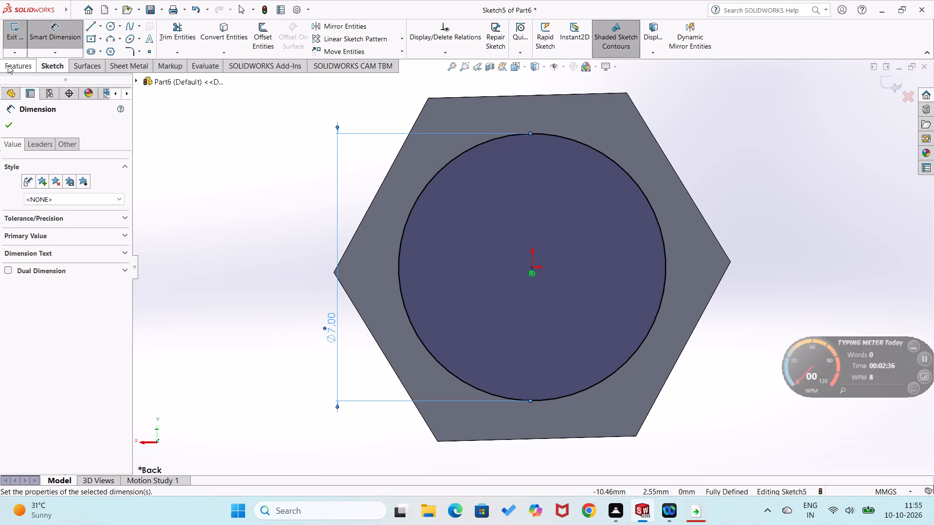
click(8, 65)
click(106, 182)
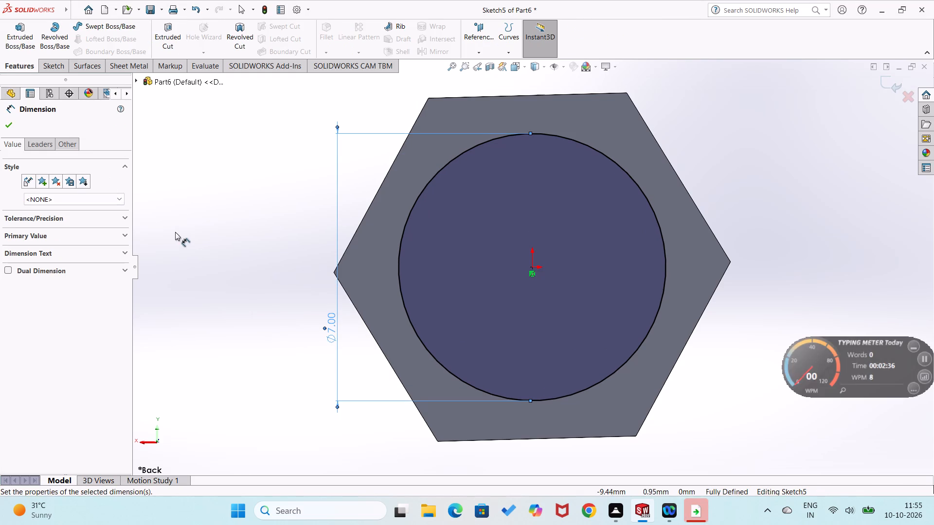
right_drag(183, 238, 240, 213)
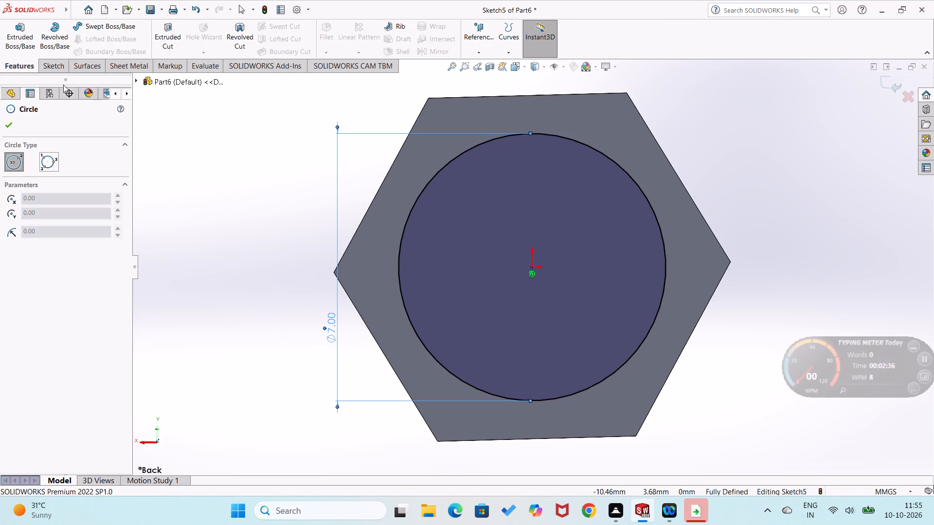
Extrude the 7 mm circle on the hex head's outer face as a blind boss 2 mm deep.
click(20, 41)
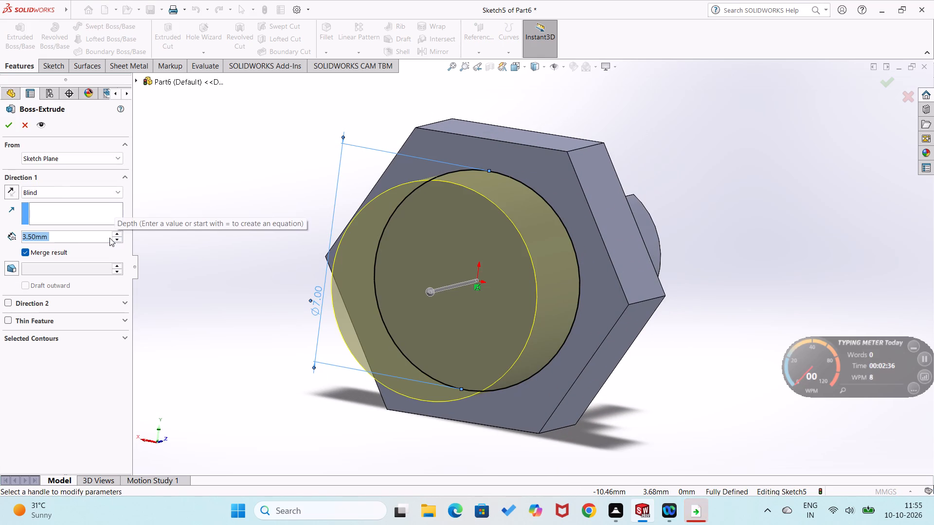
key(2)
key(Return)
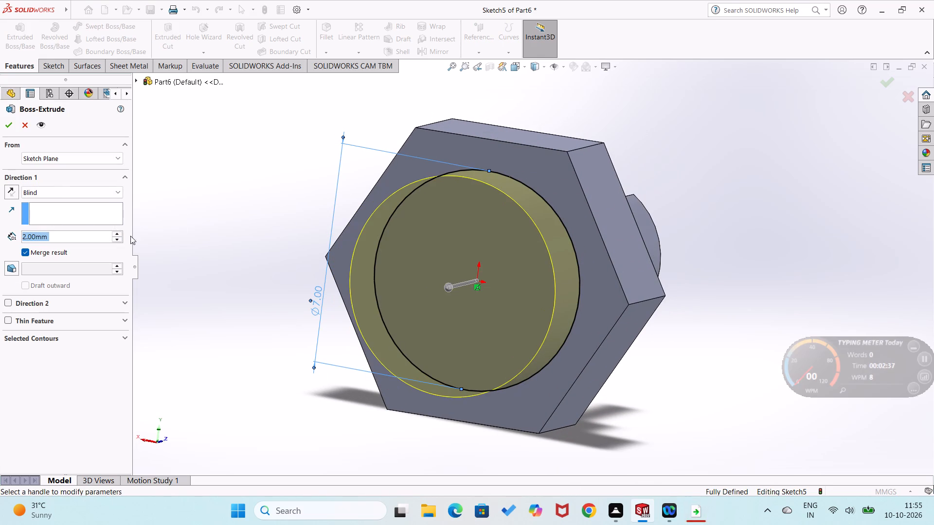
click(249, 239)
click(6, 129)
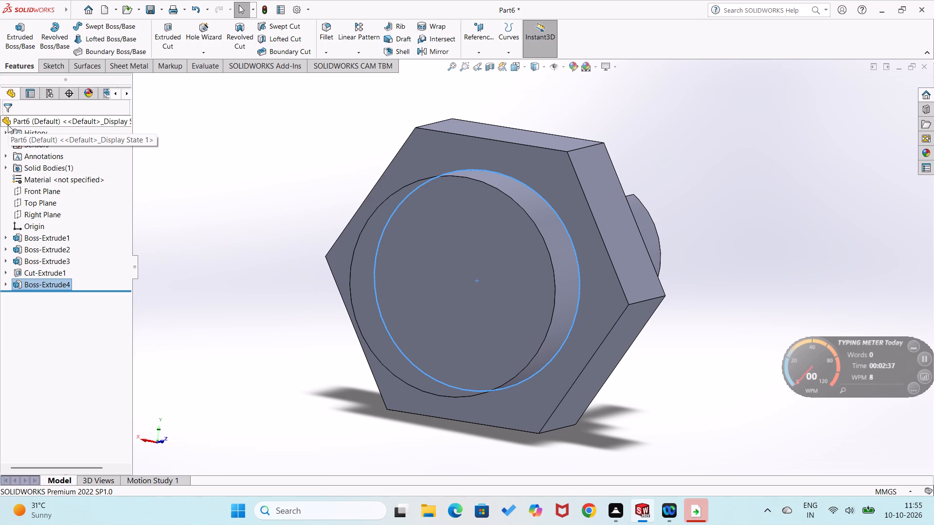
click(243, 215)
Start a sketch on the 7 mm boss's end face and draw a circle of about 2.71 mm radius centred on the origin.
right_drag(242, 216, 266, 211)
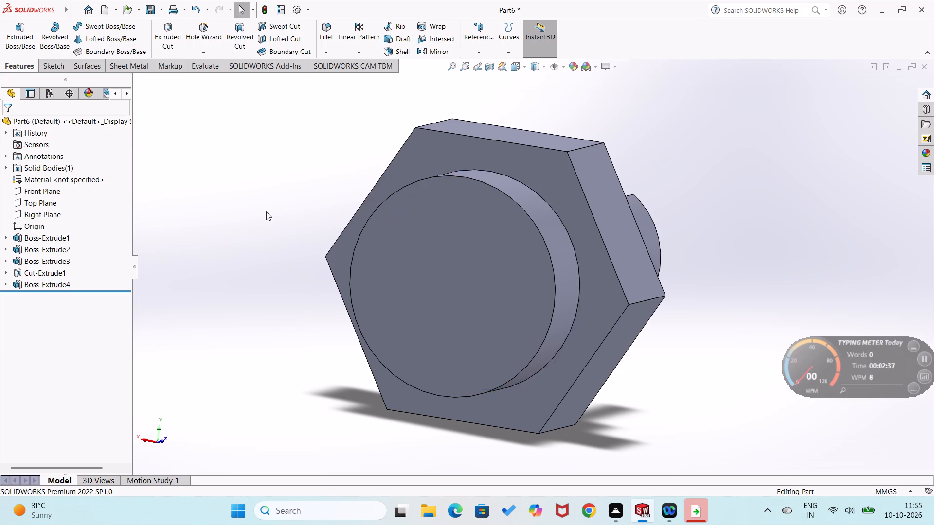
right_drag(266, 211, 328, 210)
middle_drag(603, 315, 558, 346)
right_click(706, 279)
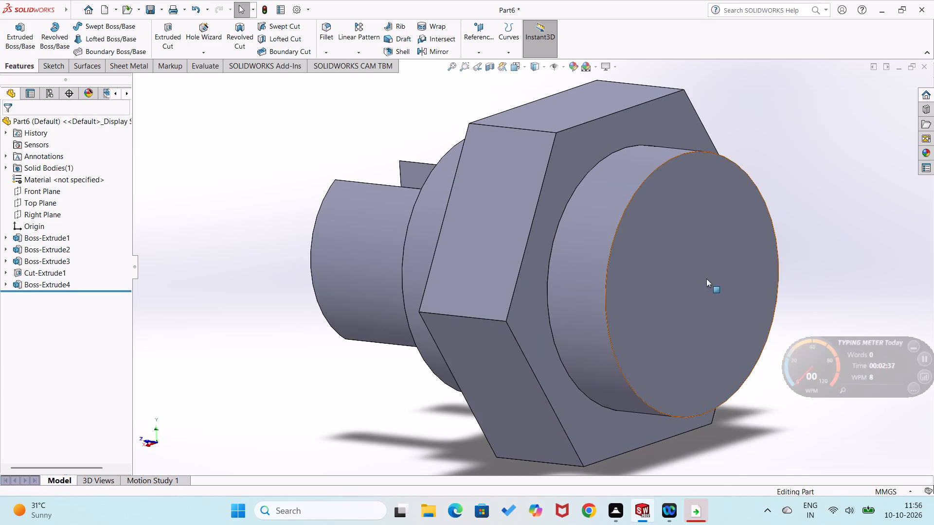
click(731, 262)
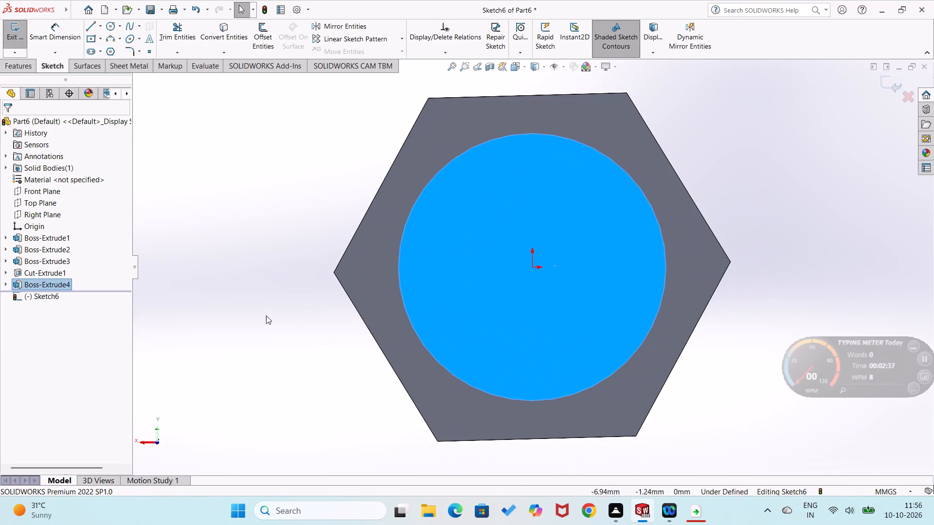
right_drag(266, 319, 331, 309)
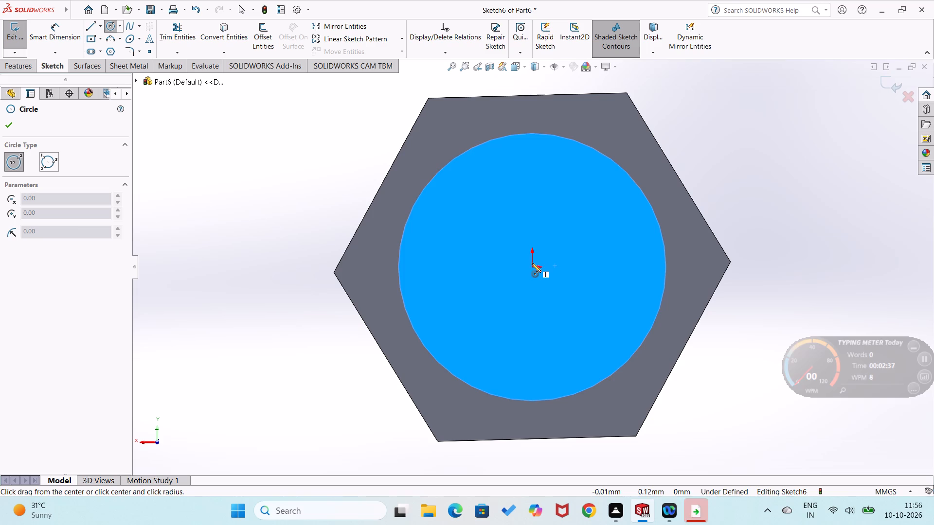
click(533, 265)
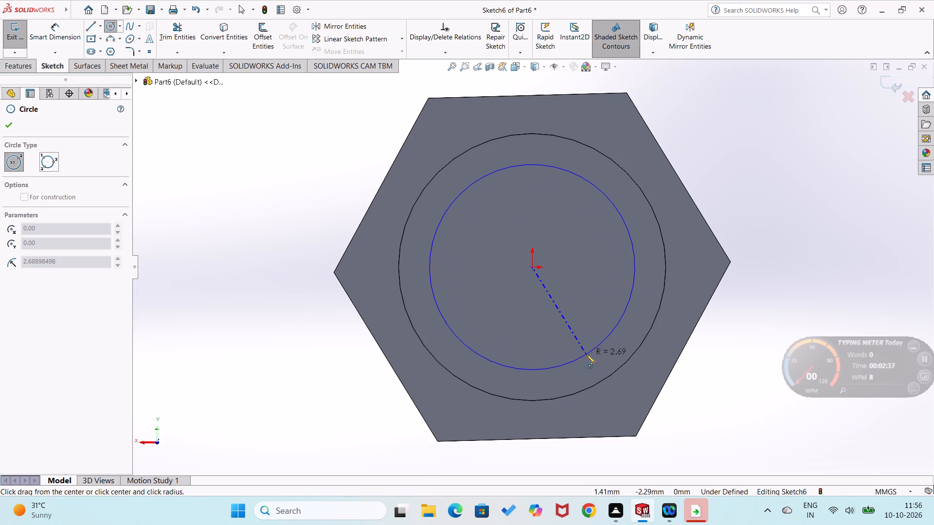
click(587, 355)
Dimension the circle on the 7 mm boss's end face with a diameter of 6 mm.
right_drag(300, 399, 327, 231)
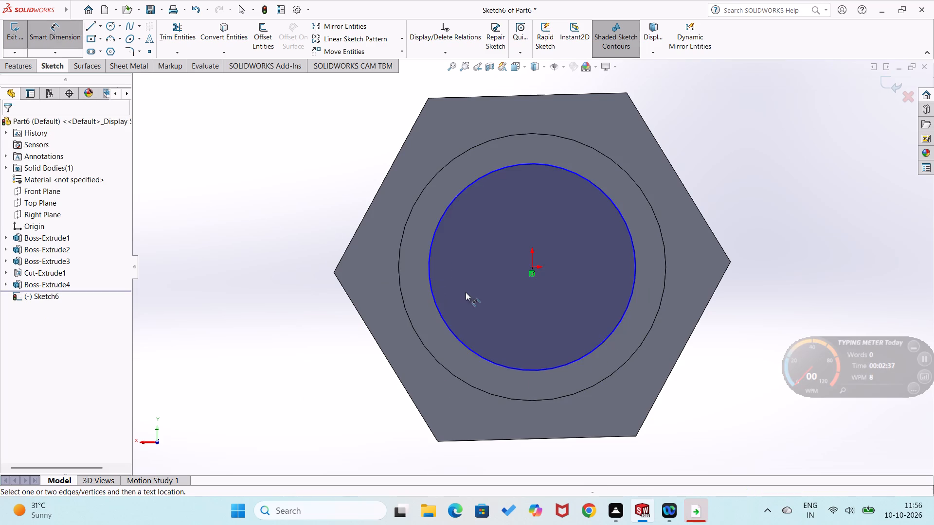
click(449, 326)
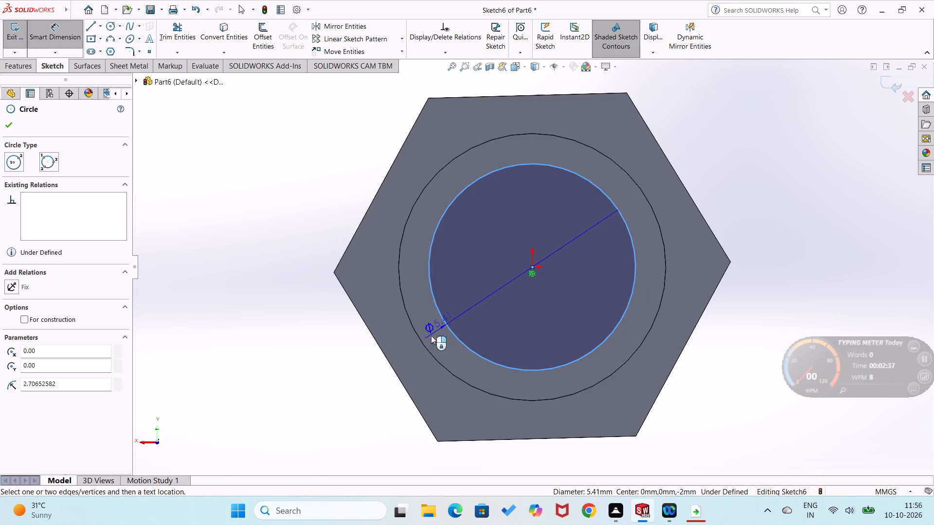
click(299, 300)
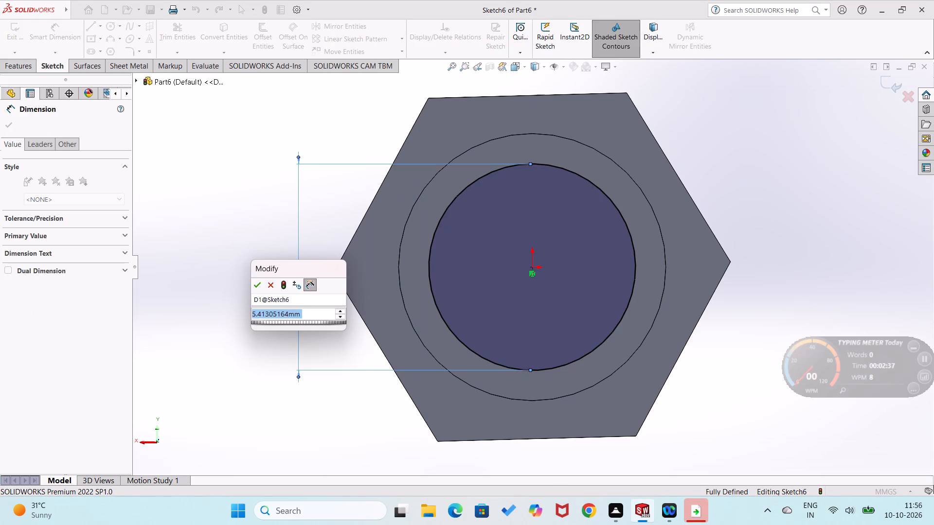
key(6)
key(Return)
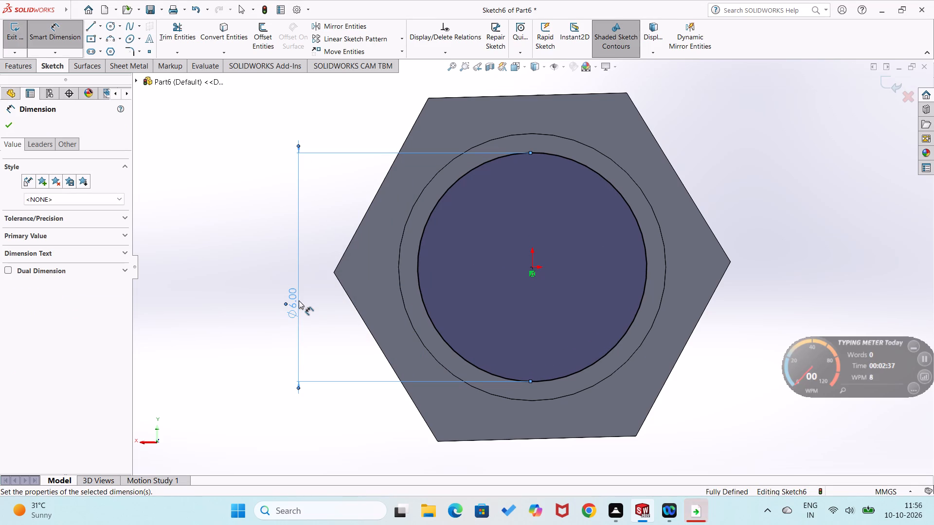
Extrude the 6 mm circle outward from the 7 mm boss as a blind boss 1 mm deep.
click(30, 70)
click(18, 47)
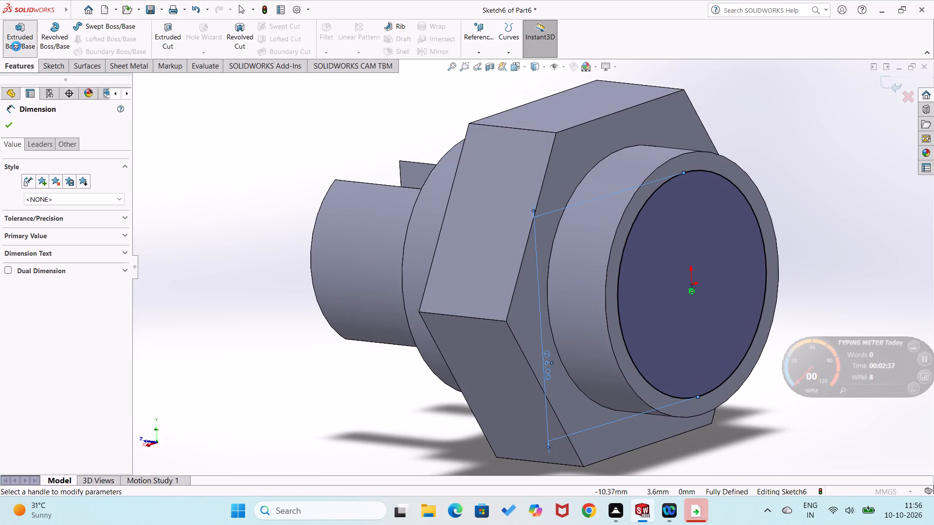
key(1)
key(Return)
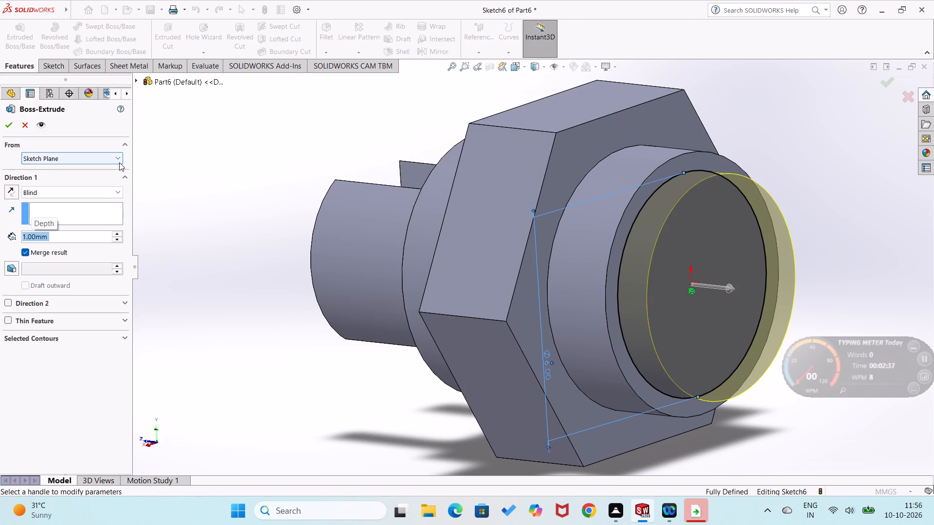
click(4, 123)
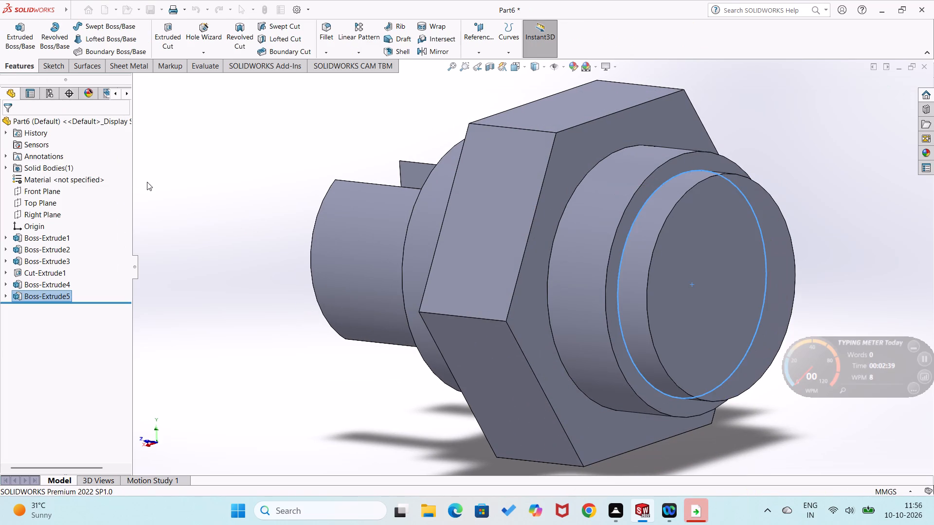
click(228, 213)
Start a sketch on the 6 mm boss's end face and draw a circle of about 1.18 mm radius centred on the origin.
right_click(704, 322)
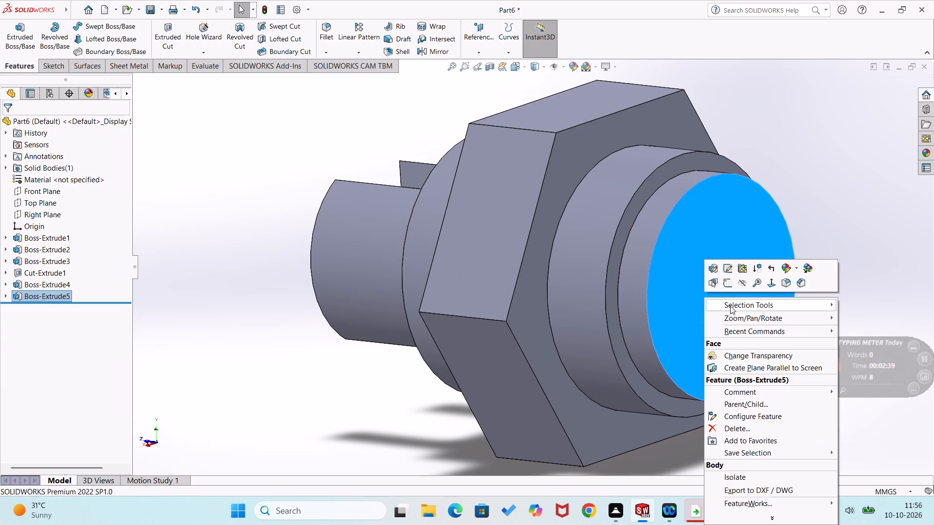
click(726, 283)
click(257, 303)
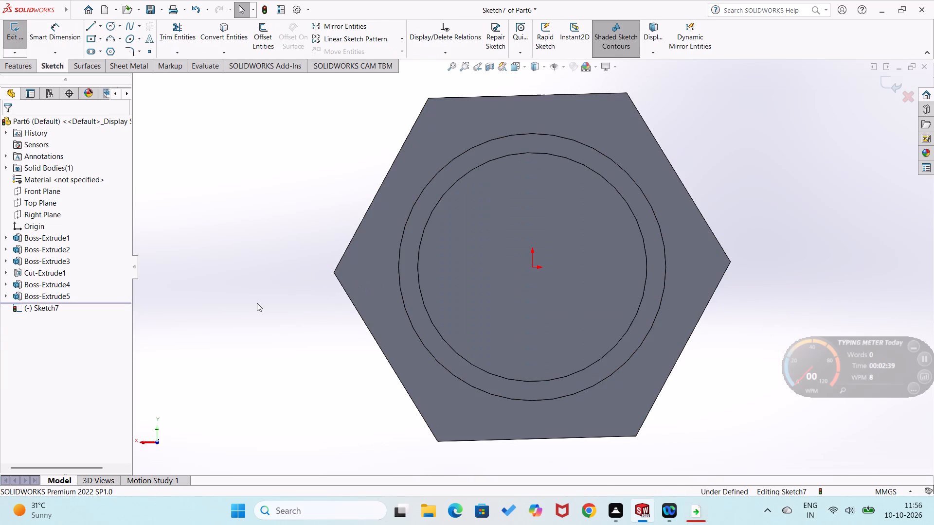
right_drag(257, 303, 359, 329)
click(533, 268)
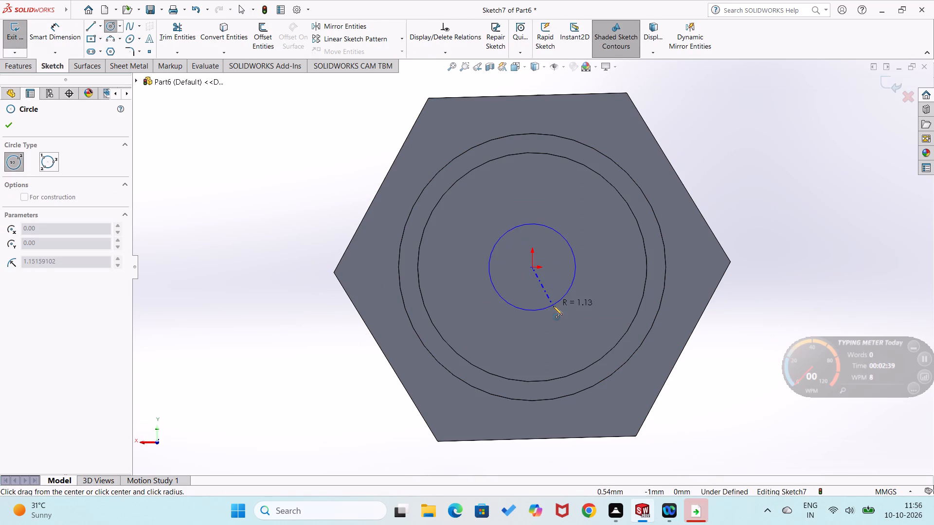
click(554, 306)
Dimension the circle on the 6 mm boss's end face with a diameter of 3 mm.
right_drag(587, 329, 573, 240)
click(578, 278)
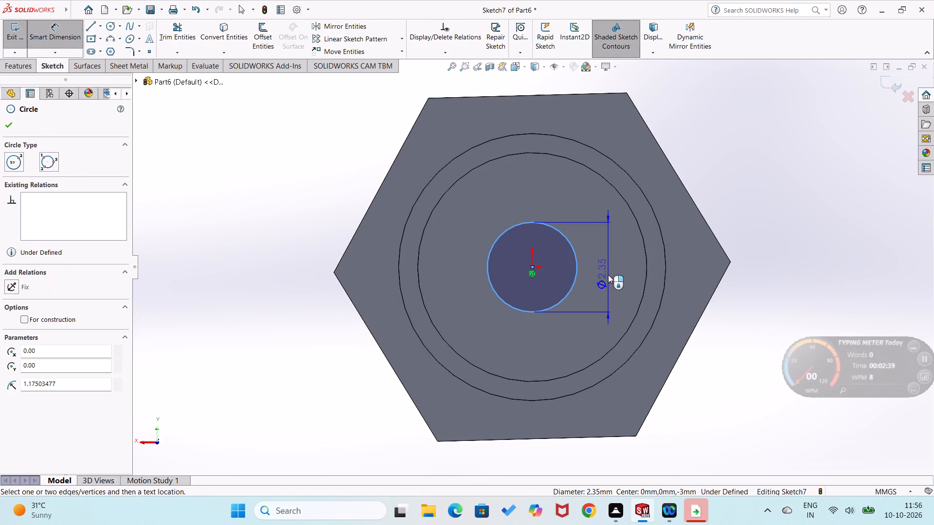
click(608, 275)
key(3)
key(Return)
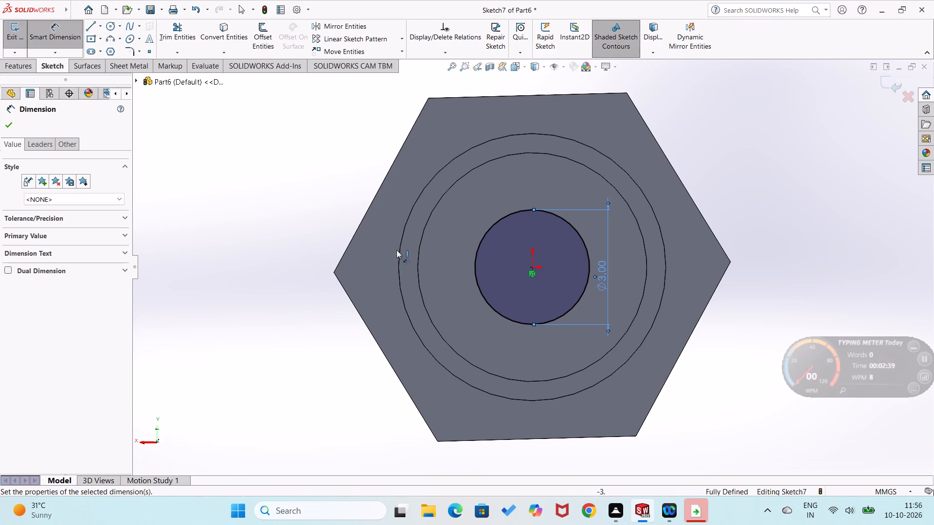
click(289, 260)
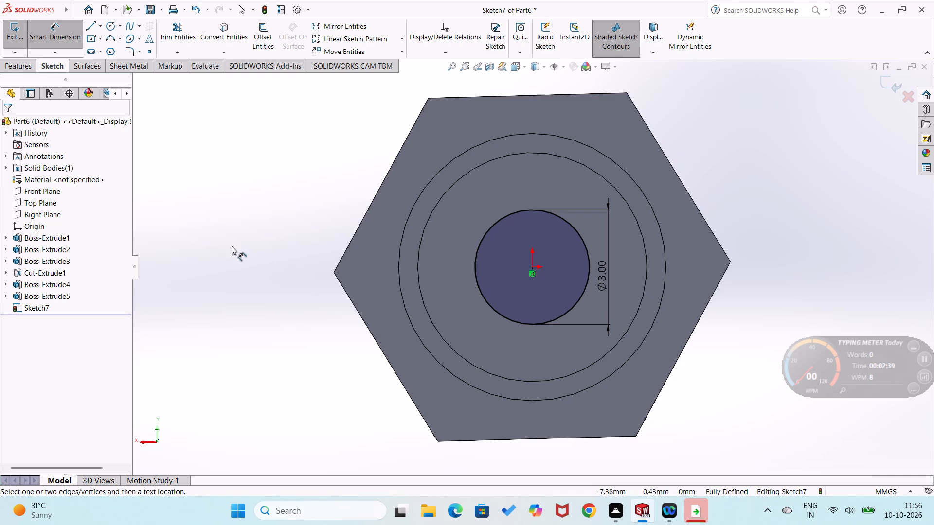
Extrude the 3 mm circle outward from the 6 mm boss as a blind boss 2 mm deep.
click(6, 66)
click(18, 45)
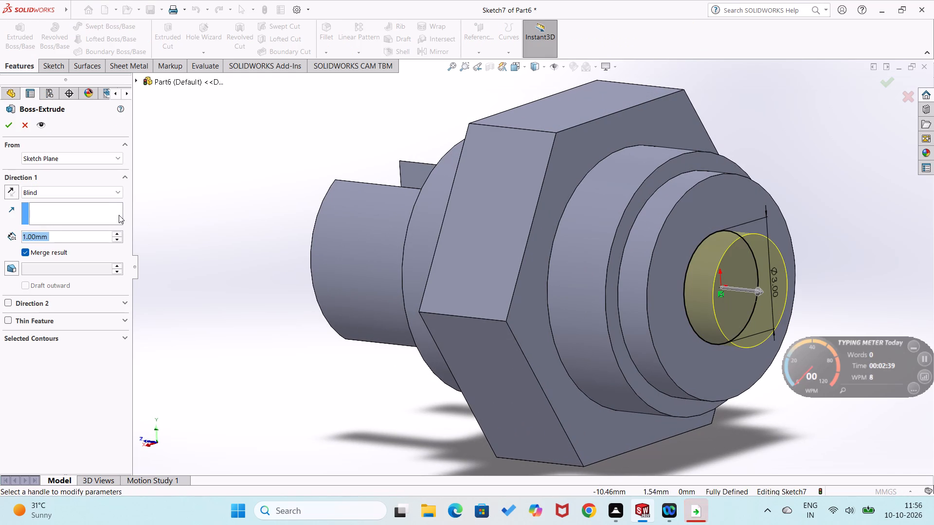
key(2)
key(Return)
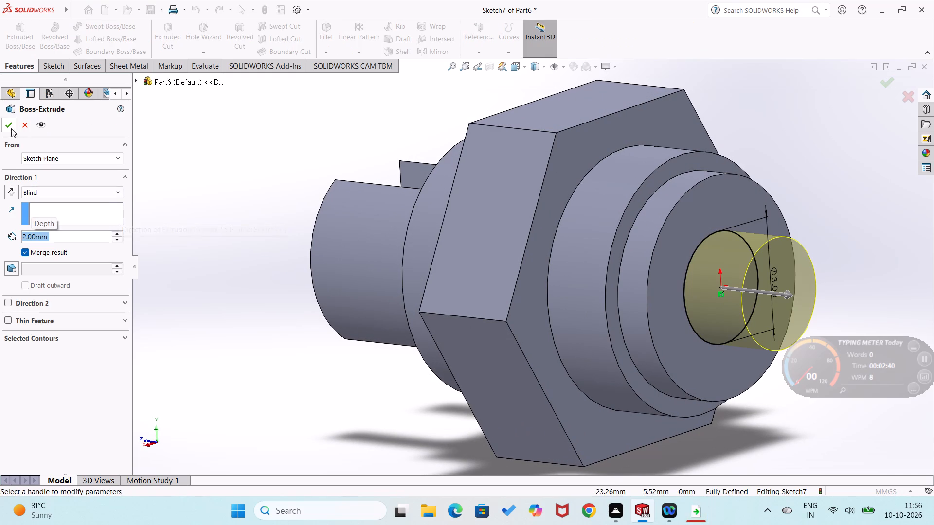
click(9, 120)
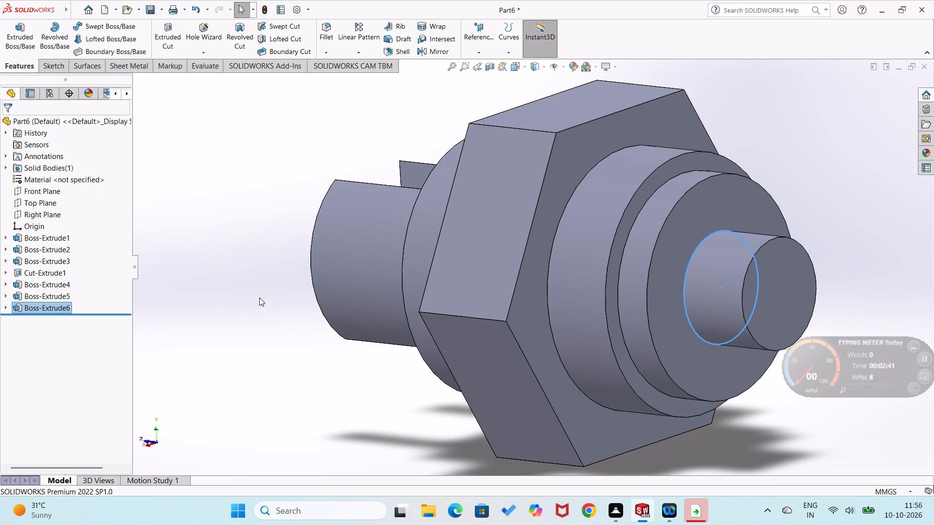
middle_drag(277, 306, 237, 73)
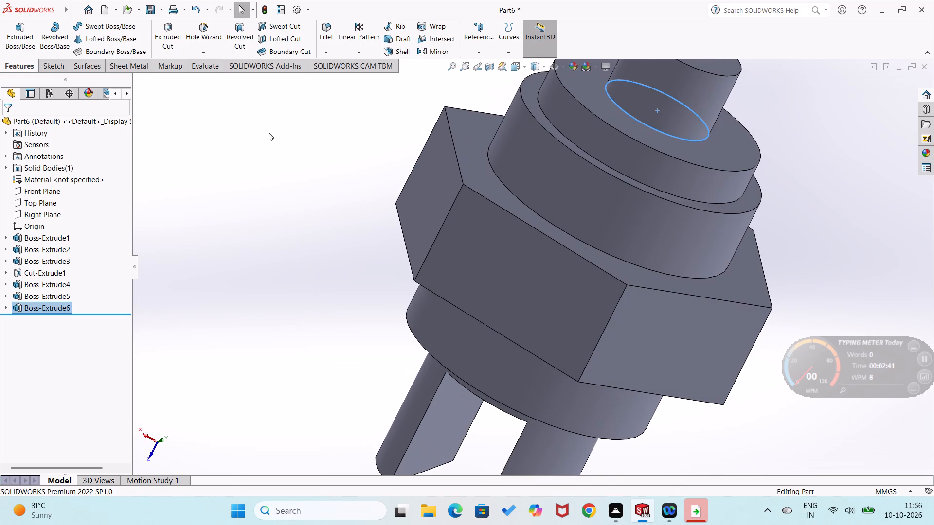
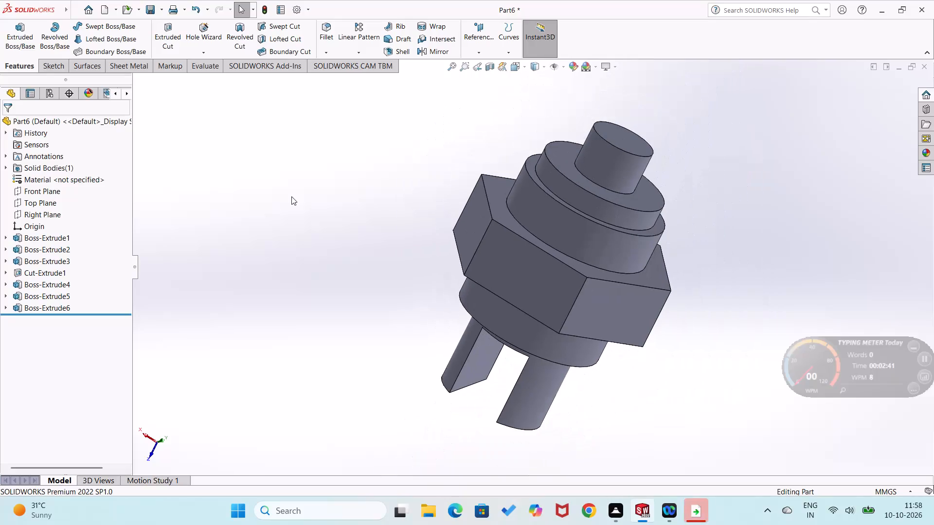
Sketch a circle about 1.2 mm in diameter, centred on the origin, on the end face of the smallest cylinder.
middle_drag(312, 227, 405, 206)
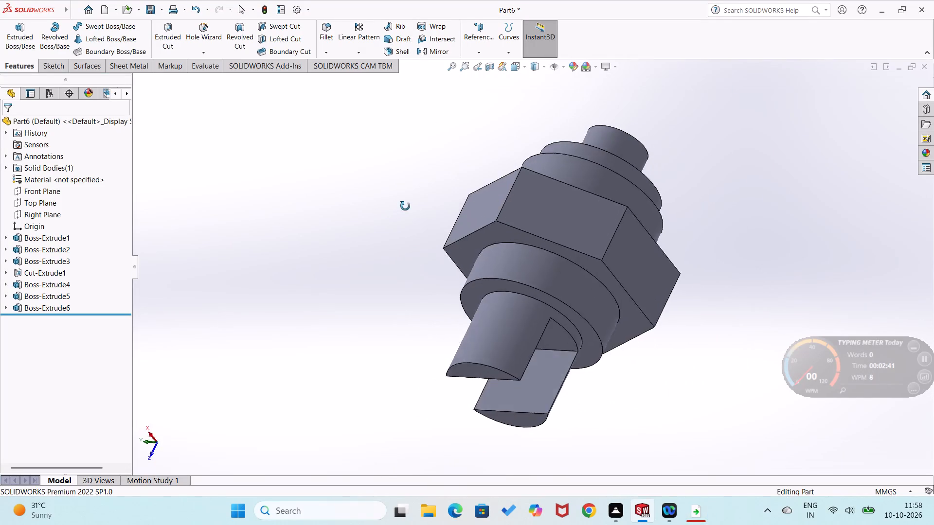
middle_drag(405, 206, 600, 328)
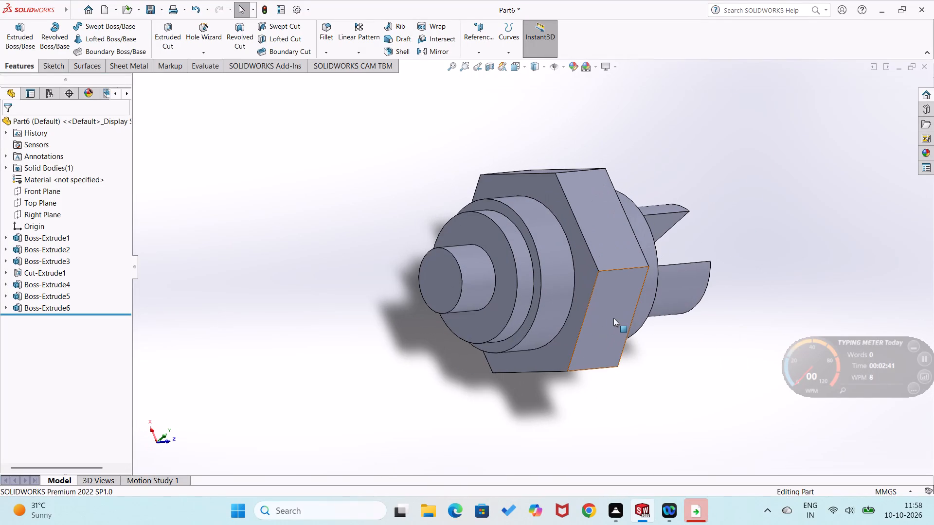
right_click(441, 287)
click(466, 270)
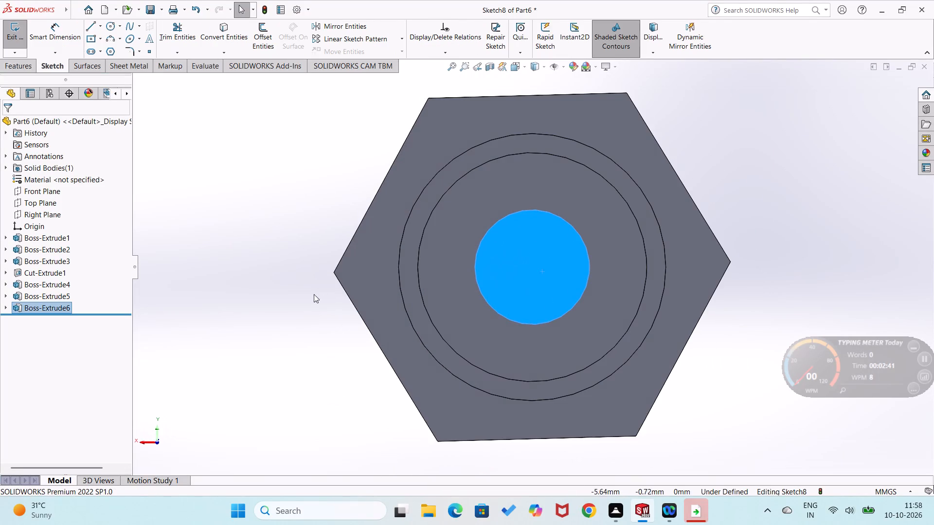
click(305, 289)
right_drag(288, 297, 386, 285)
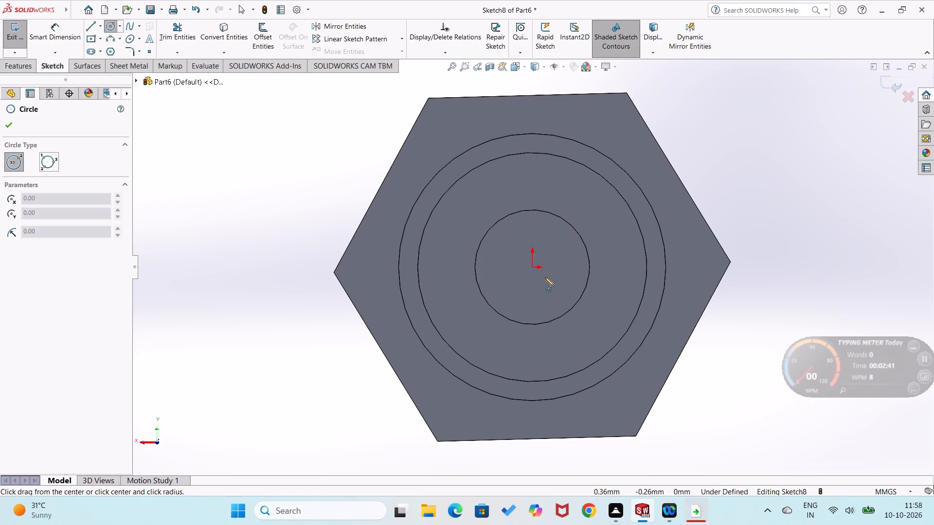
click(534, 267)
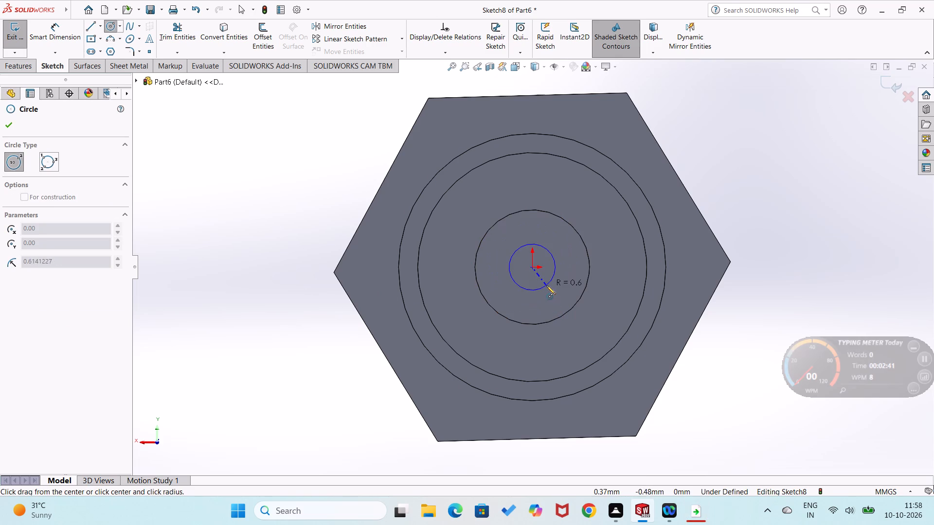
click(546, 285)
Dimension the circle's diameter to 2 mm.
right_drag(585, 301, 597, 143)
click(555, 272)
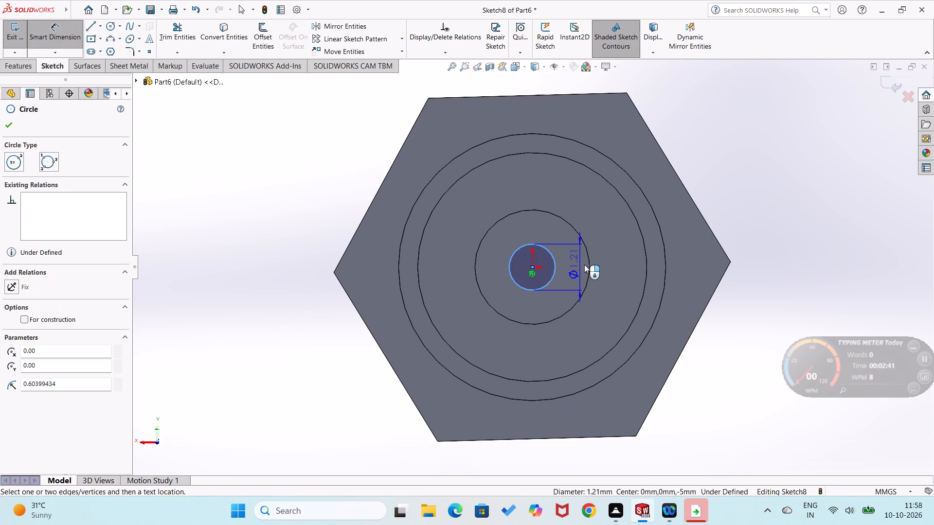
click(606, 263)
key(2)
key(Return)
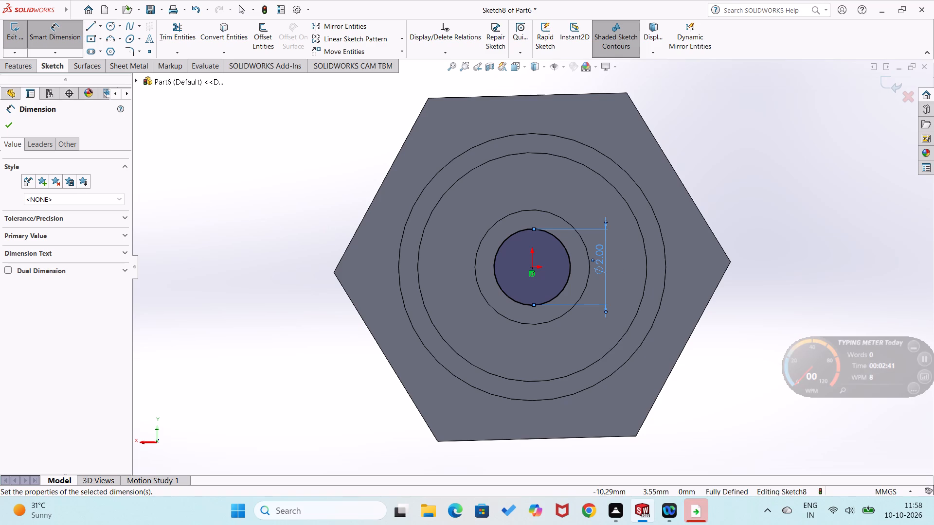
Cut-extrude the 2 mm circle through the part with a blind depth of 32 mm.
click(14, 67)
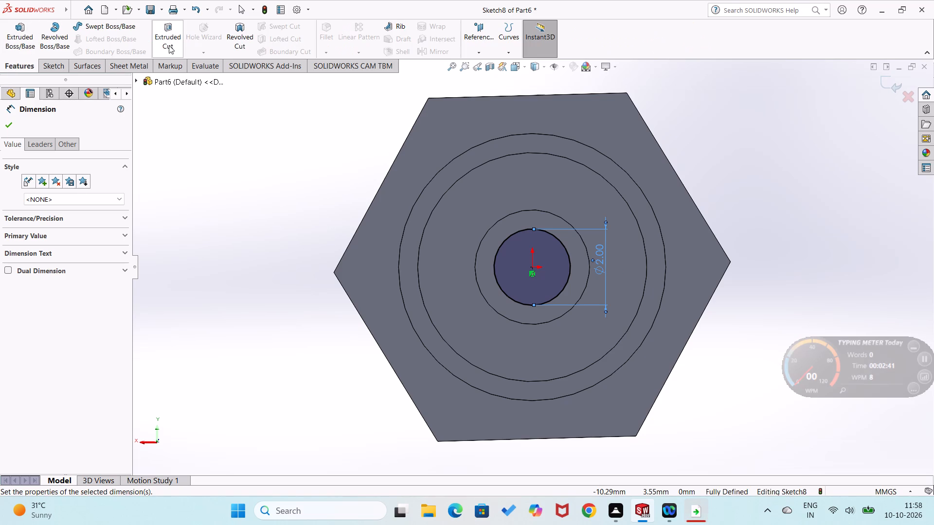
click(172, 40)
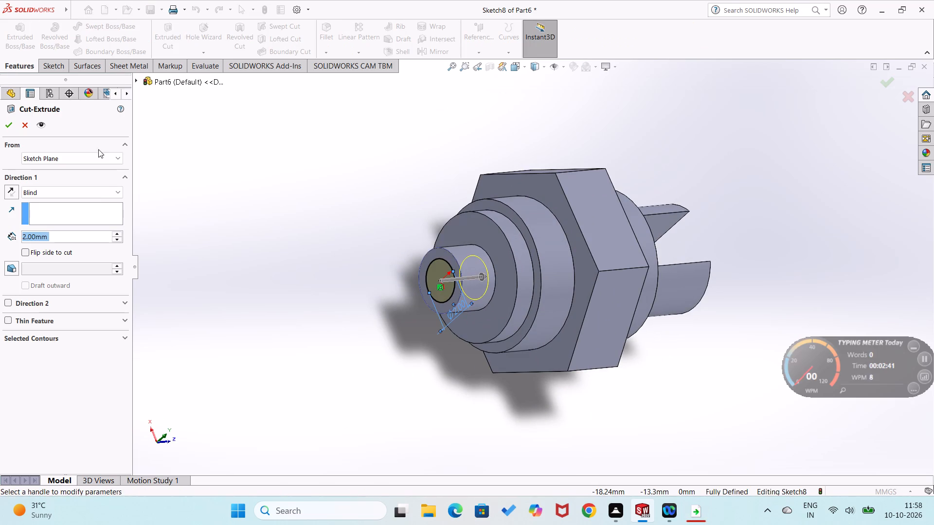
triple_click(121, 231)
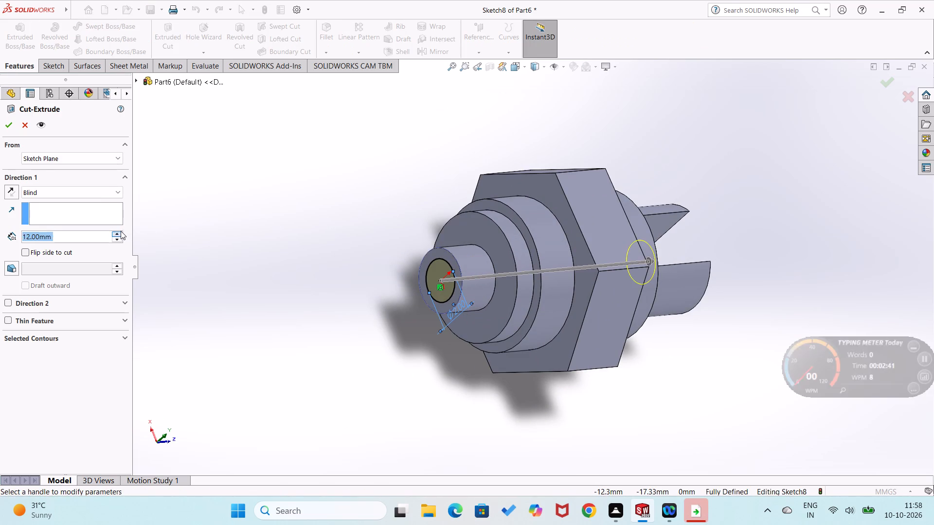
click(2, 123)
click(253, 184)
Examine the bored part by orbiting it and viewing it from the front, back, left, right and top standard views.
middle_drag(256, 184, 363, 69)
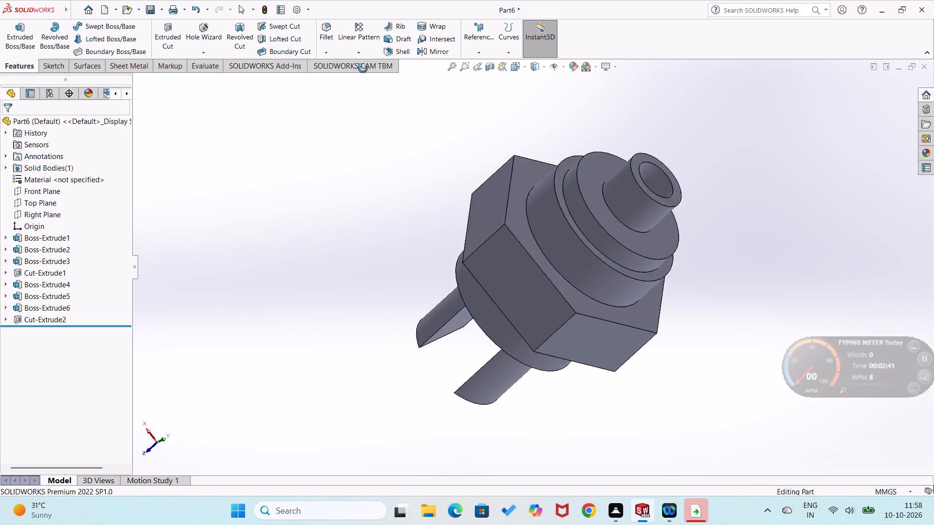
middle_drag(363, 69, 370, 109)
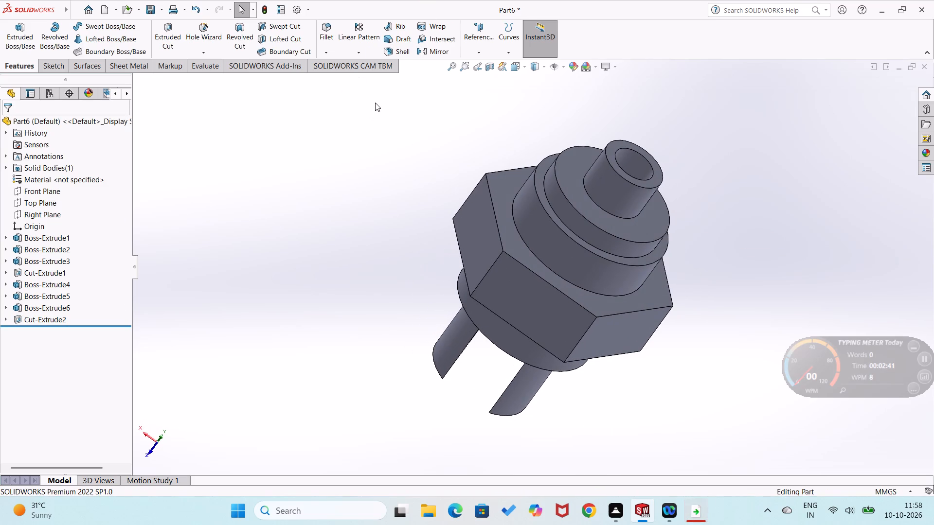
key(ctrl+1)
key(ctrl+2)
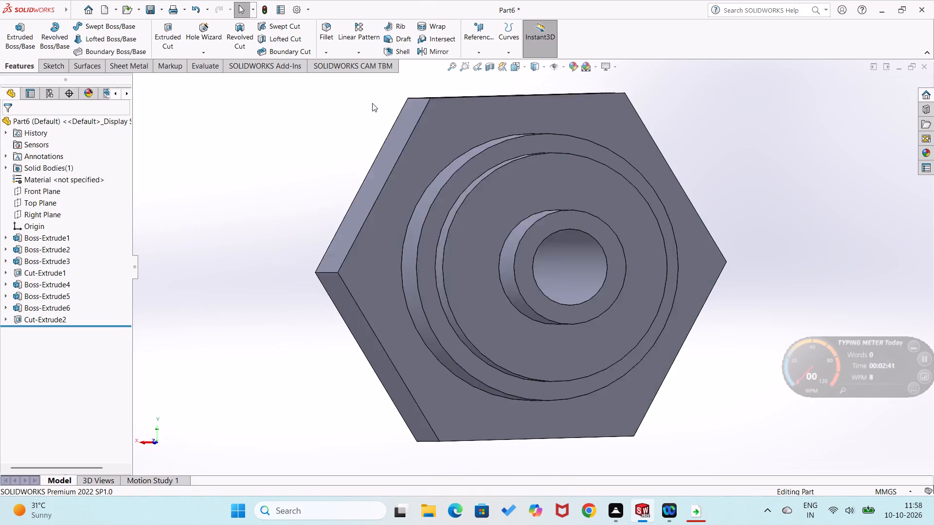
key(ctrl+3)
key(ctrl+4)
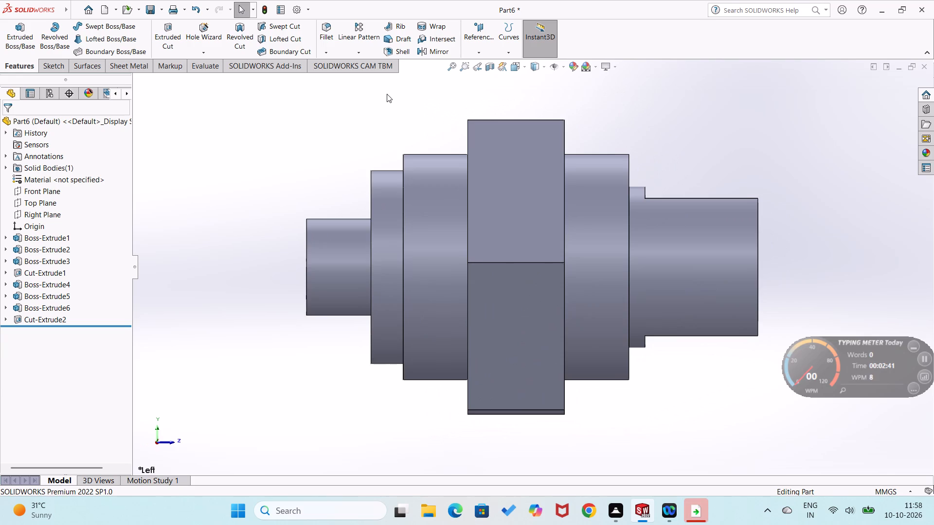
key(ctrl+5)
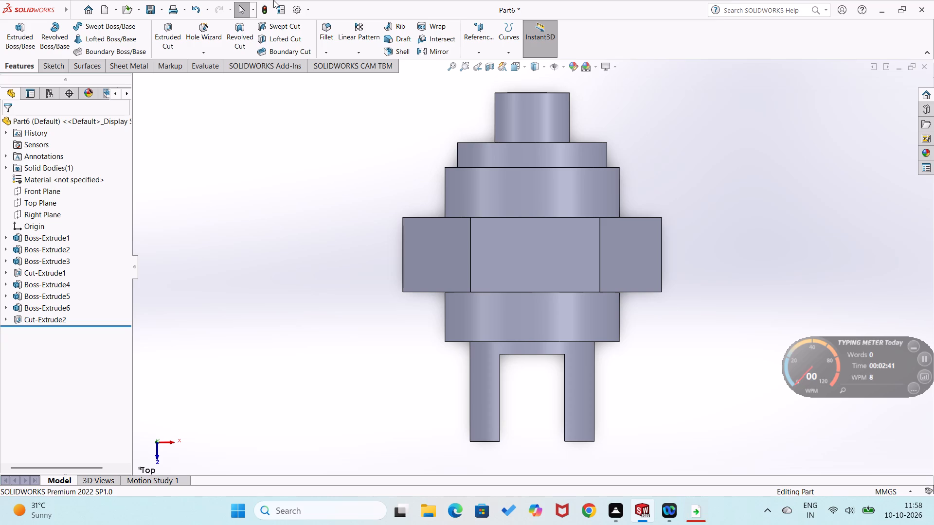
middle_drag(351, 183, 358, 215)
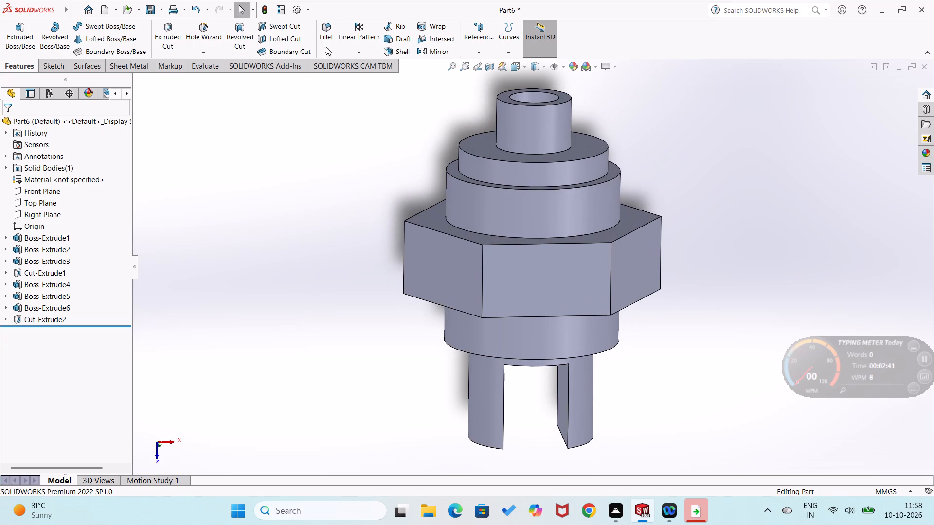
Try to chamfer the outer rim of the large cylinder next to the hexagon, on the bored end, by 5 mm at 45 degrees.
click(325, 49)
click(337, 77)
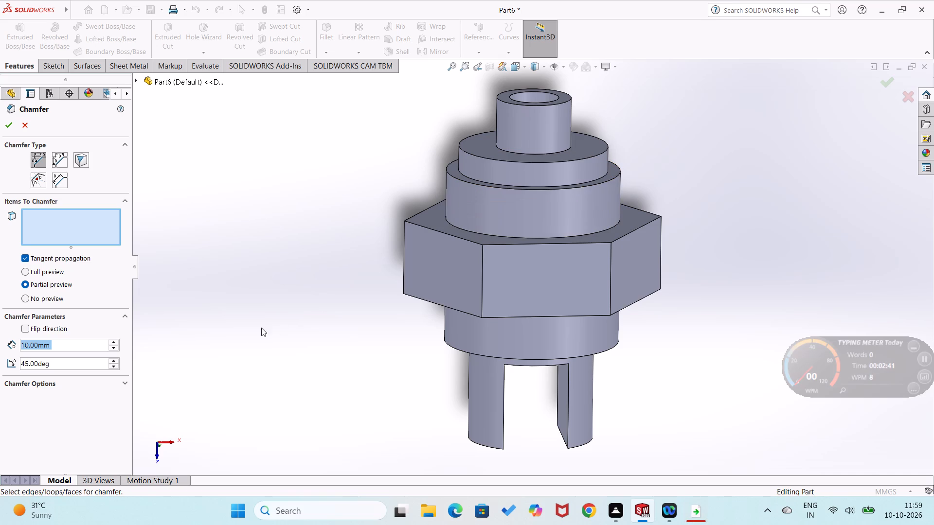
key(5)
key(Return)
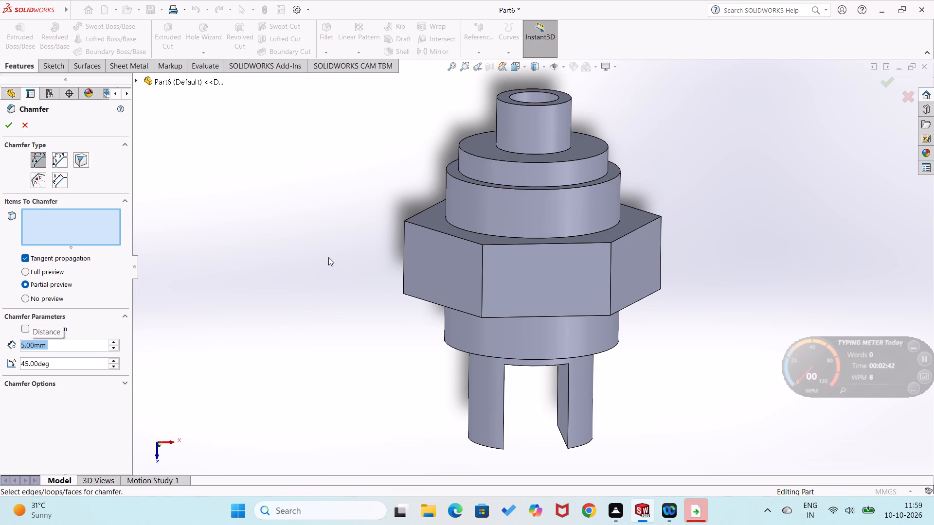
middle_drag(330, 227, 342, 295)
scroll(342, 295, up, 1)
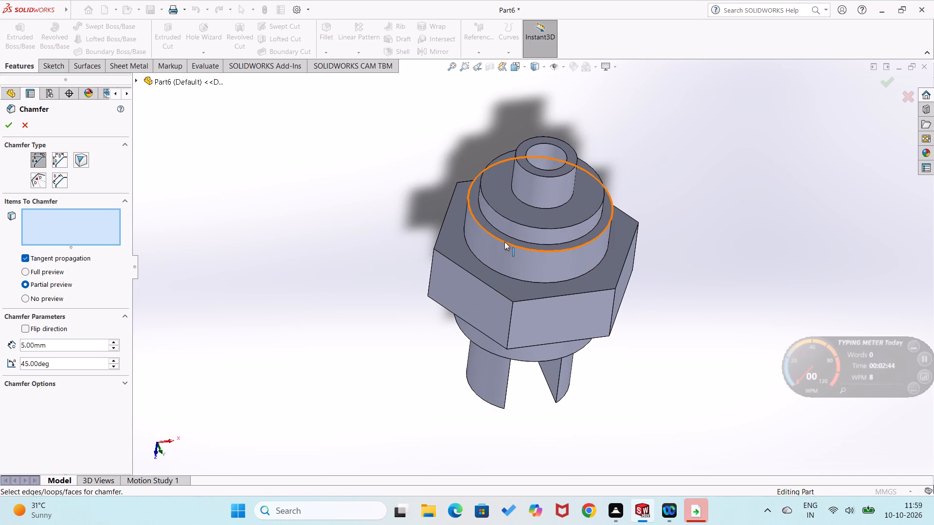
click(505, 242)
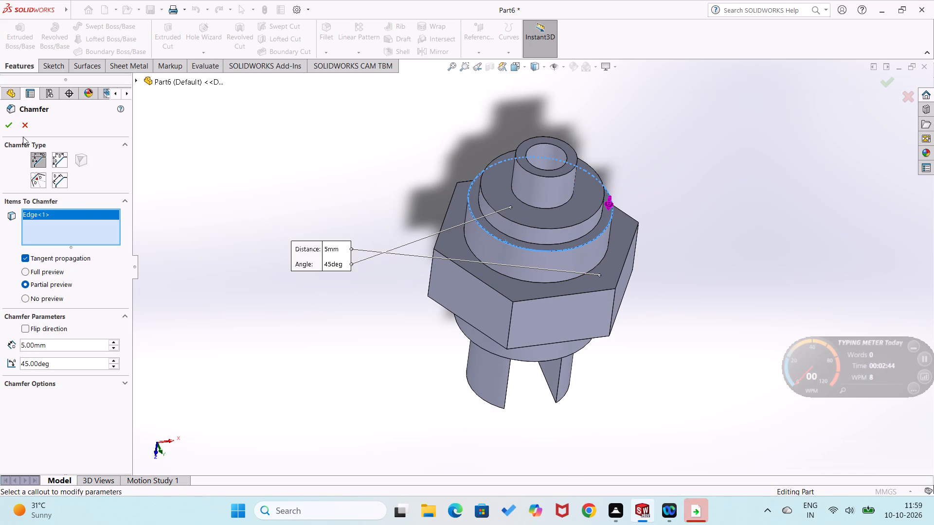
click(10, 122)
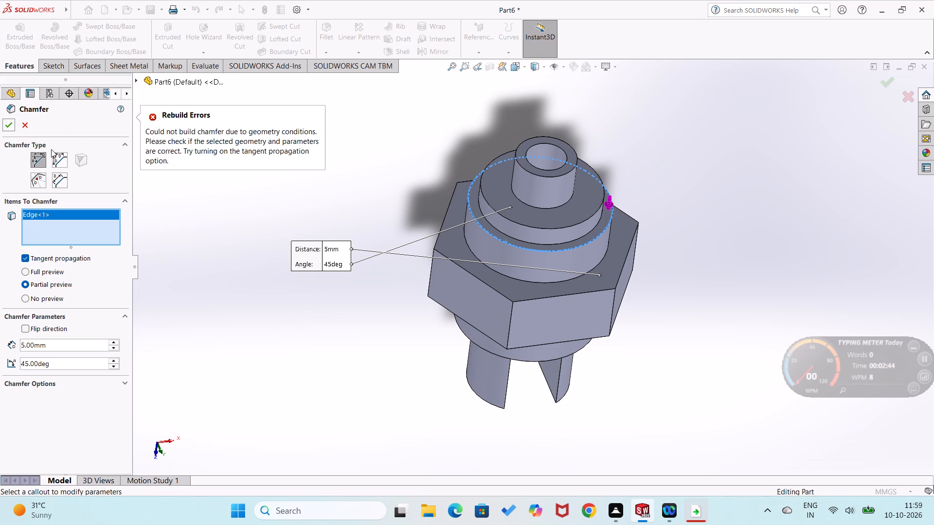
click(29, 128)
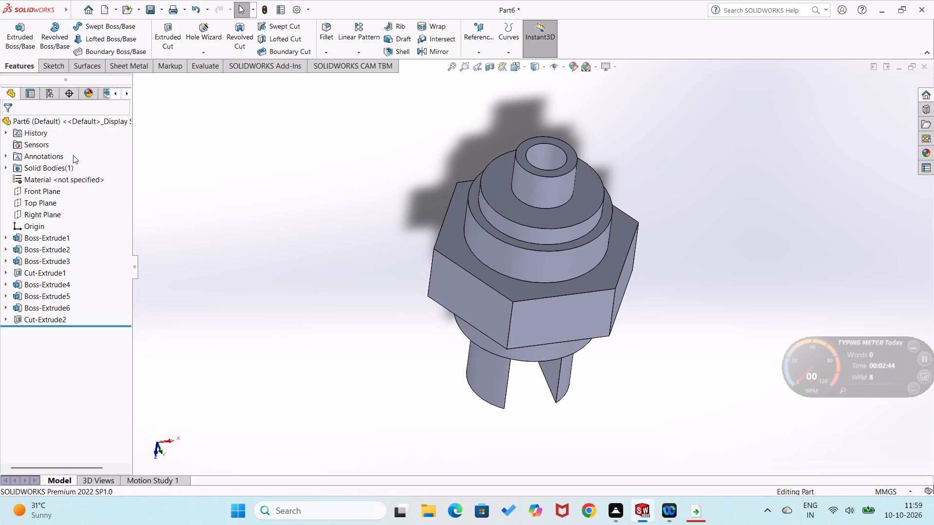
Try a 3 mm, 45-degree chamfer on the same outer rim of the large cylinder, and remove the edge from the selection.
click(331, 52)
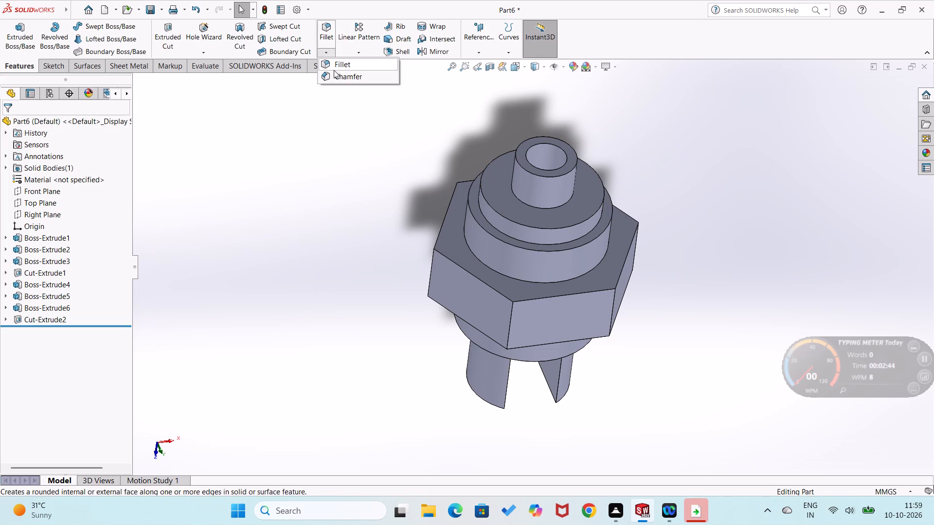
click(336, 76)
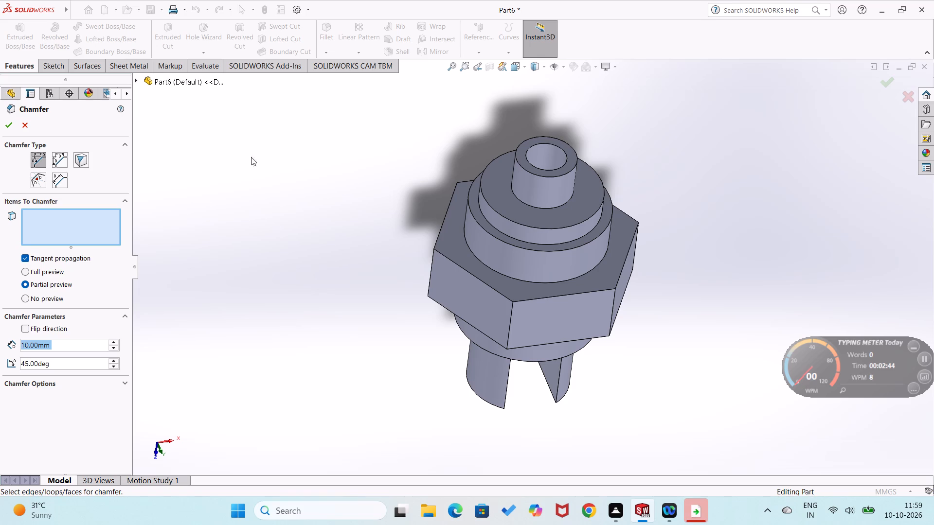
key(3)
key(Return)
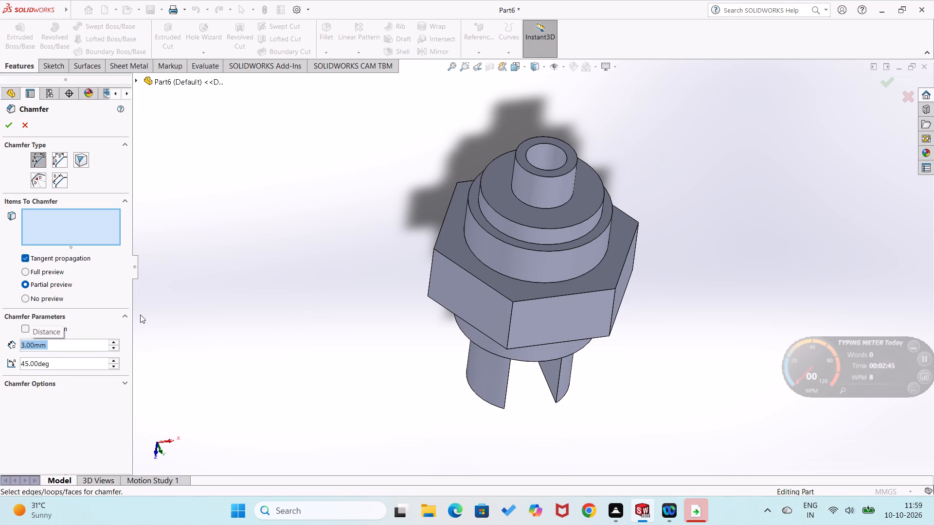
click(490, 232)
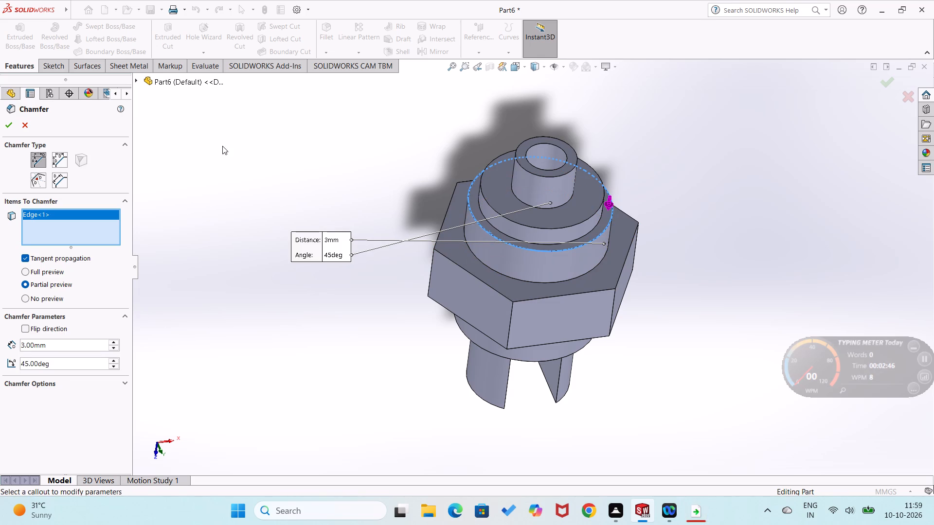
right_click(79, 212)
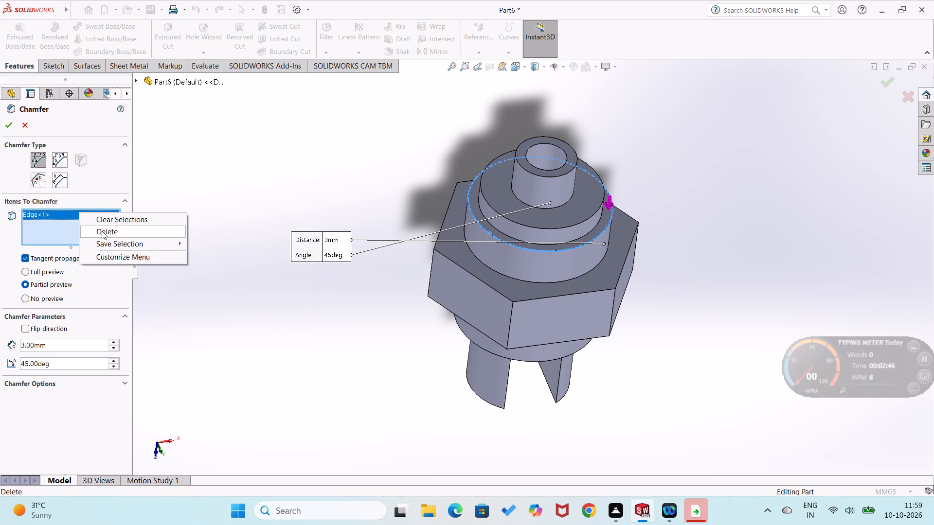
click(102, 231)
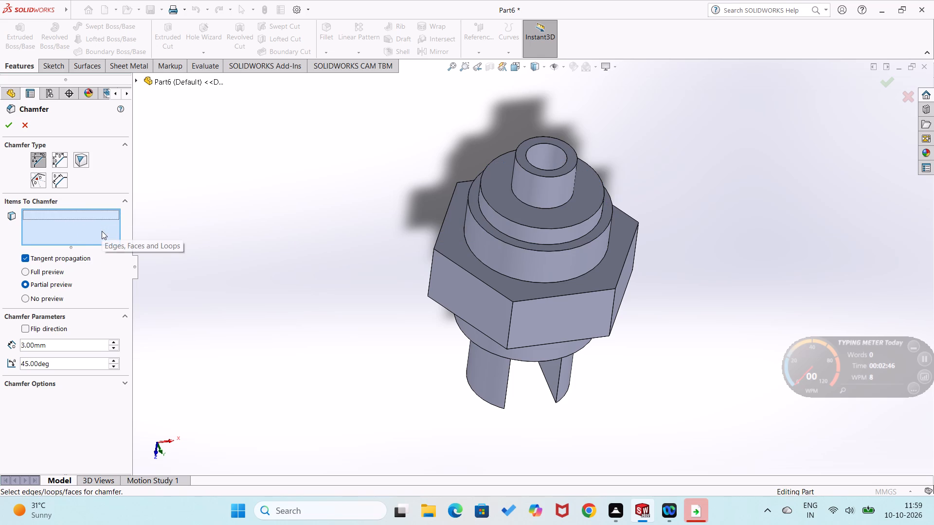
Chamfer the outer rim of the large cylinder next to the hexagon, on the bored end, by 0.8 mm at 45 degrees.
text(.8)
key(Return)
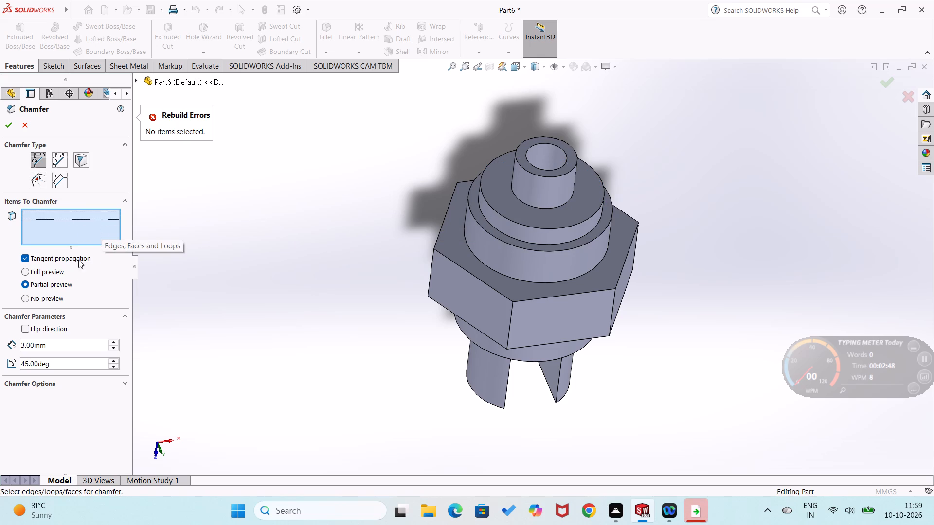
drag(60, 344, 0, 337)
text(.8)
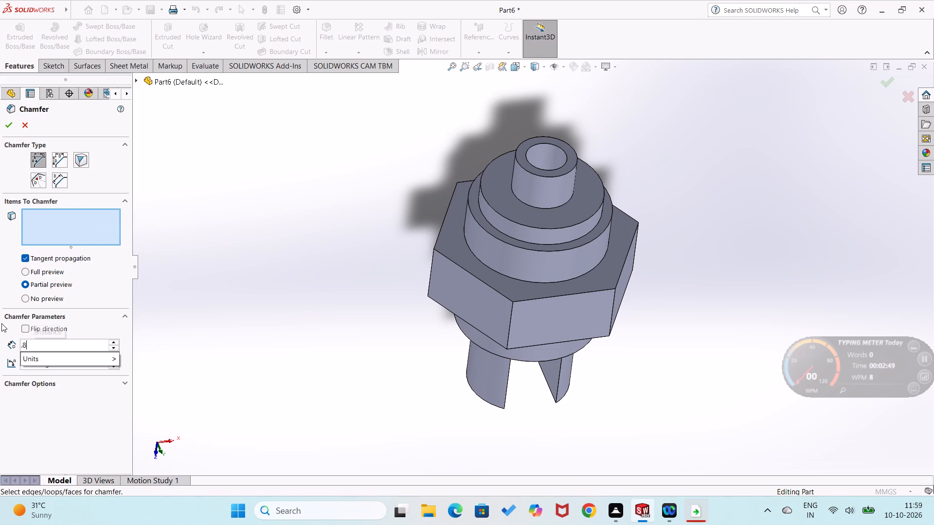
key(Return)
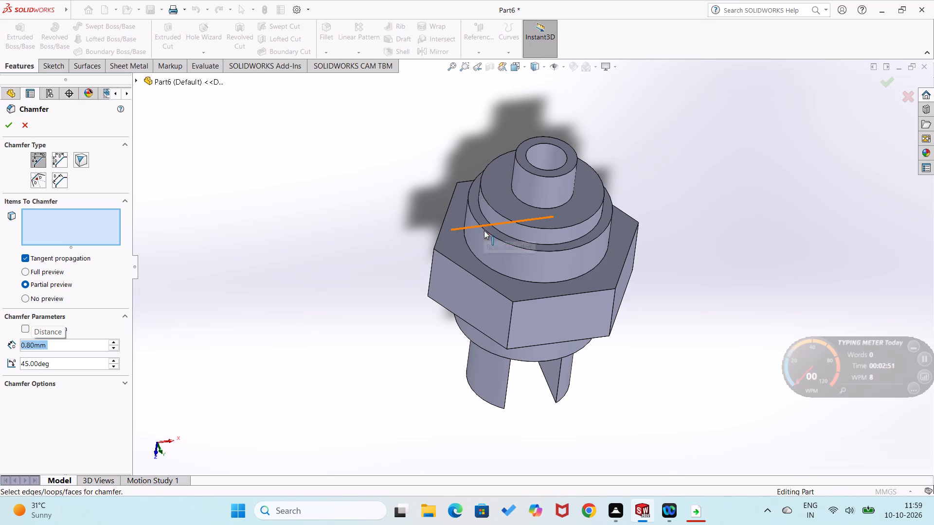
click(487, 234)
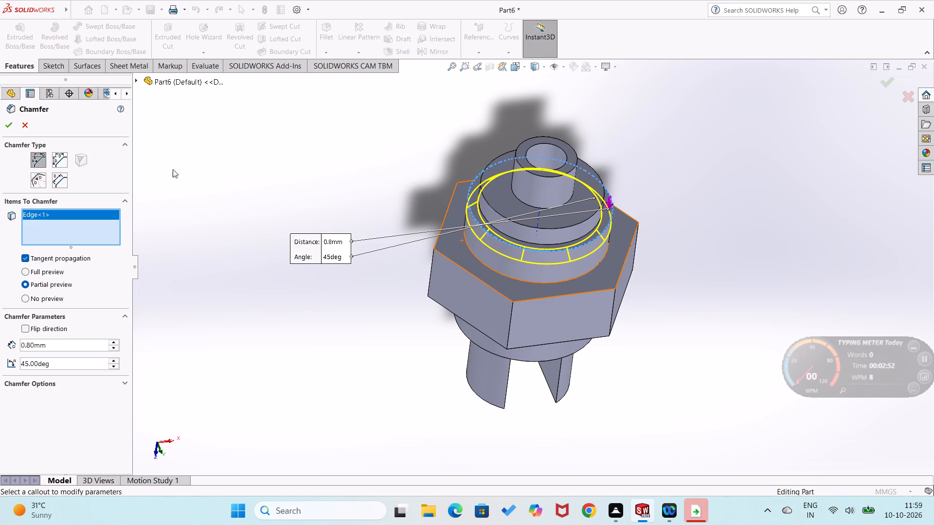
click(0, 124)
click(7, 124)
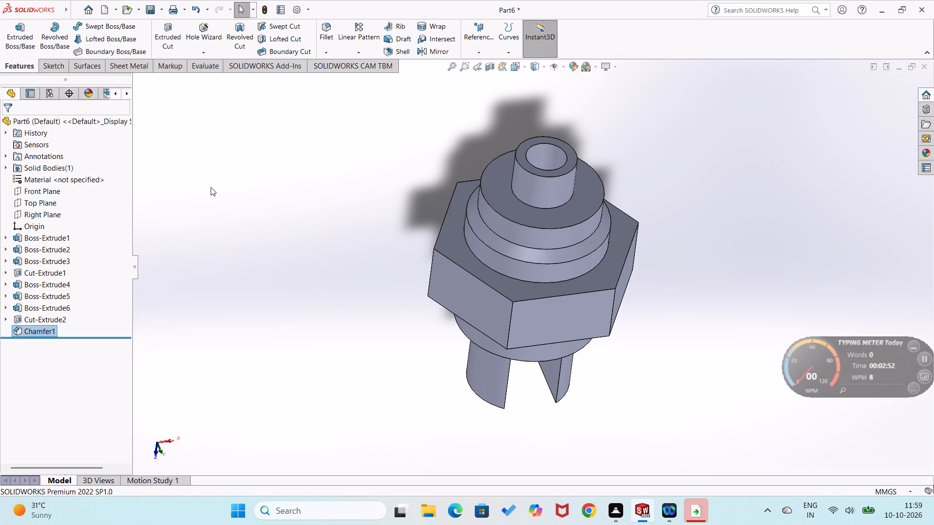
Examine the fitting from the top and at an angle in shaded, hidden-lines-removed, hidden-lines-visible and wireframe display styles.
key(ctrl+5)
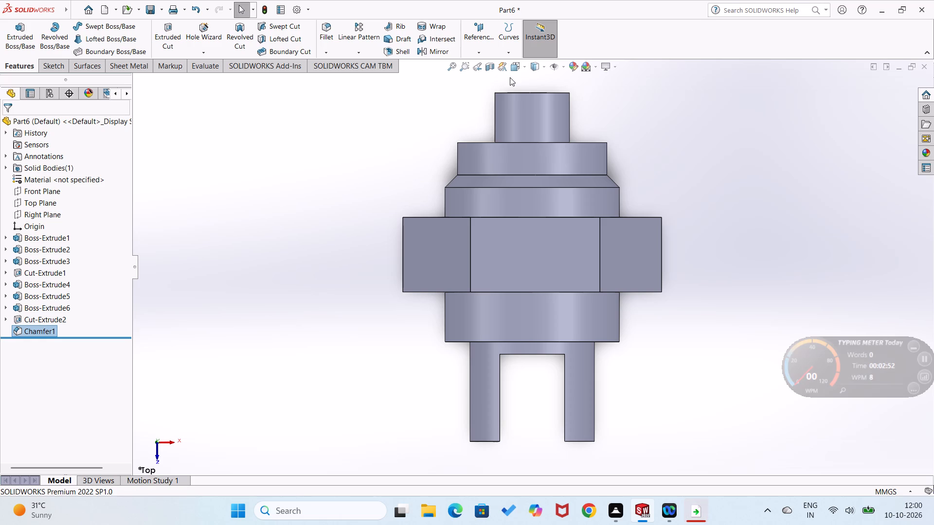
click(533, 66)
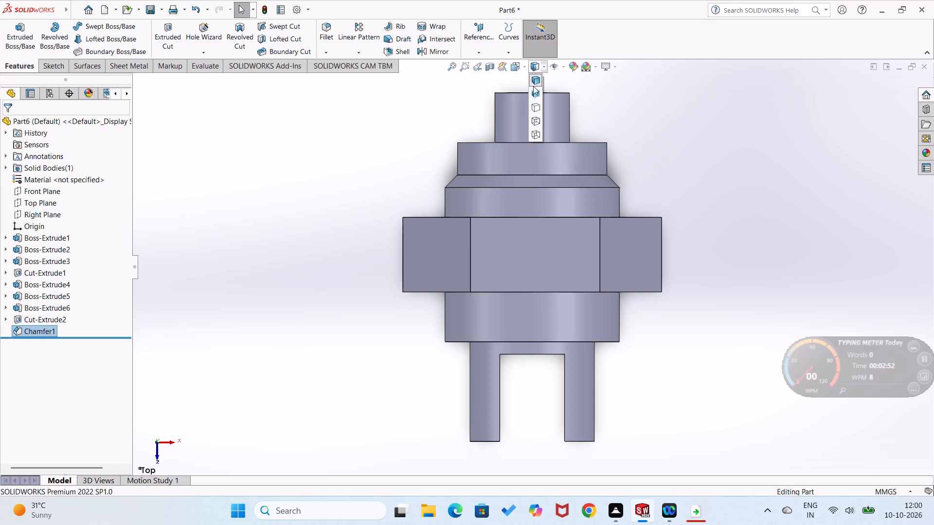
click(537, 94)
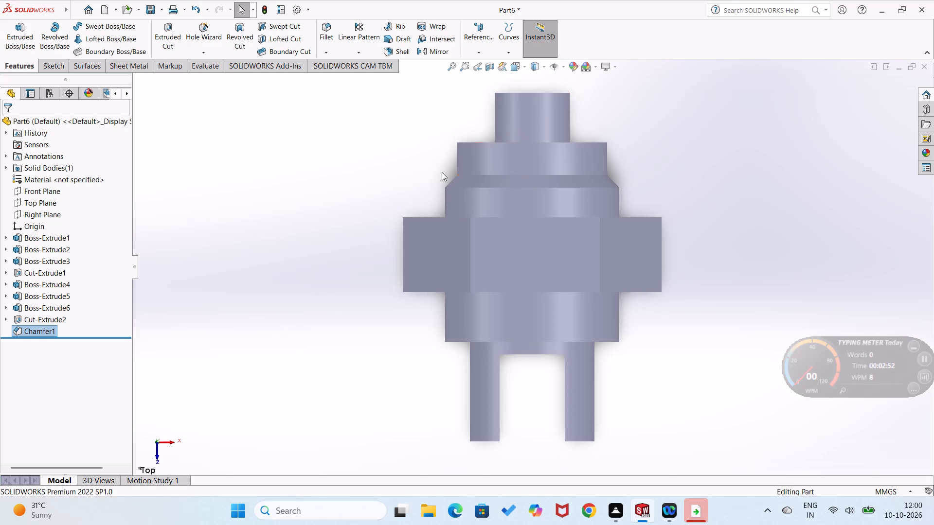
click(536, 62)
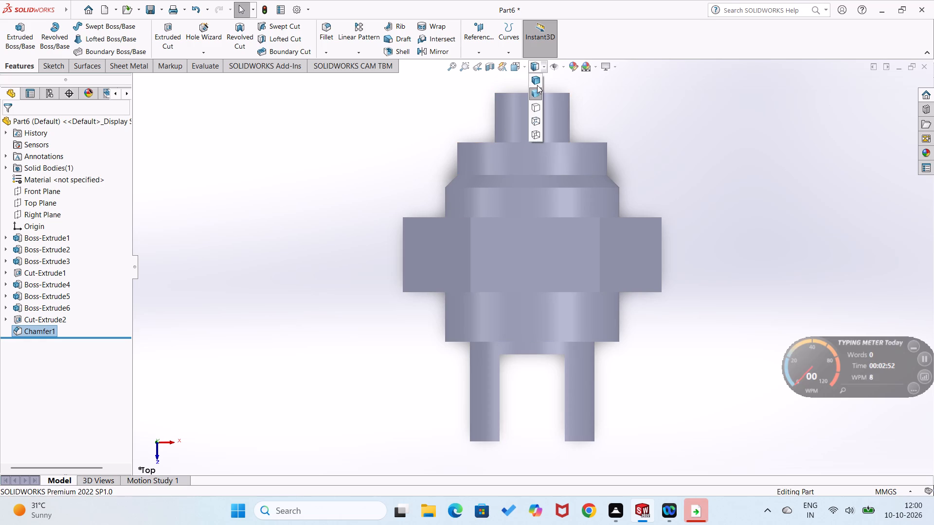
click(537, 85)
click(532, 68)
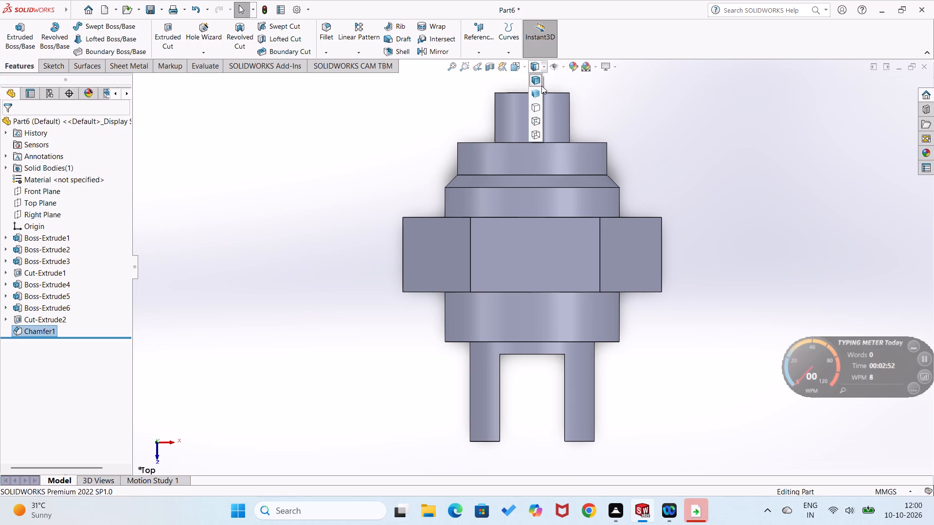
click(536, 103)
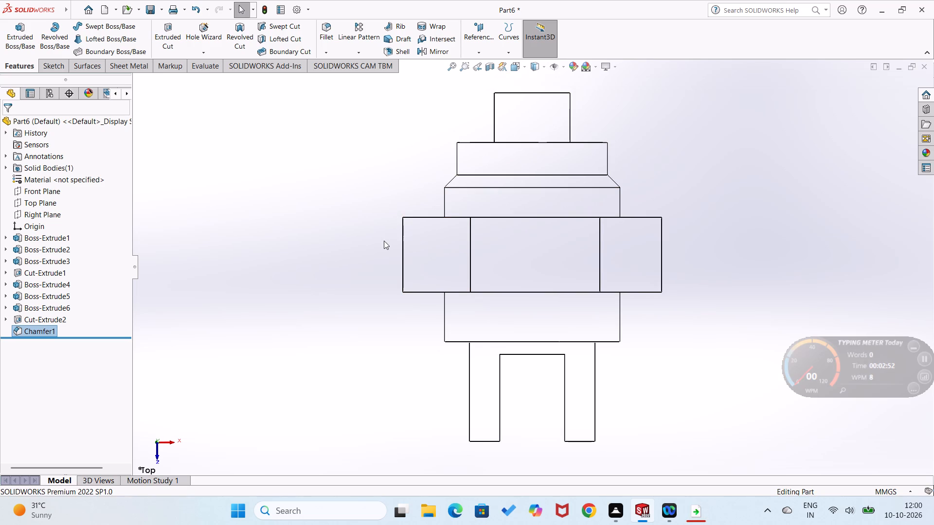
middle_drag(384, 241, 403, 254)
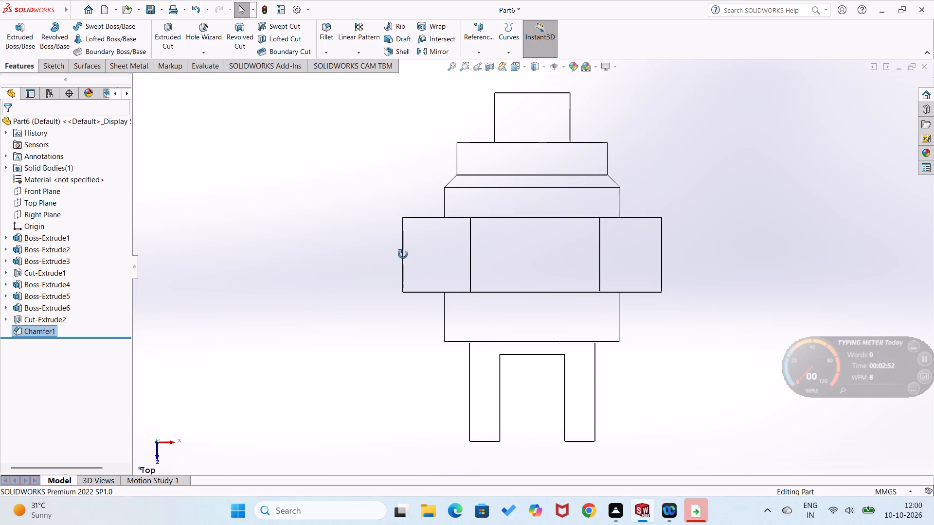
middle_drag(403, 254, 424, 280)
scroll(423, 269, up, 1)
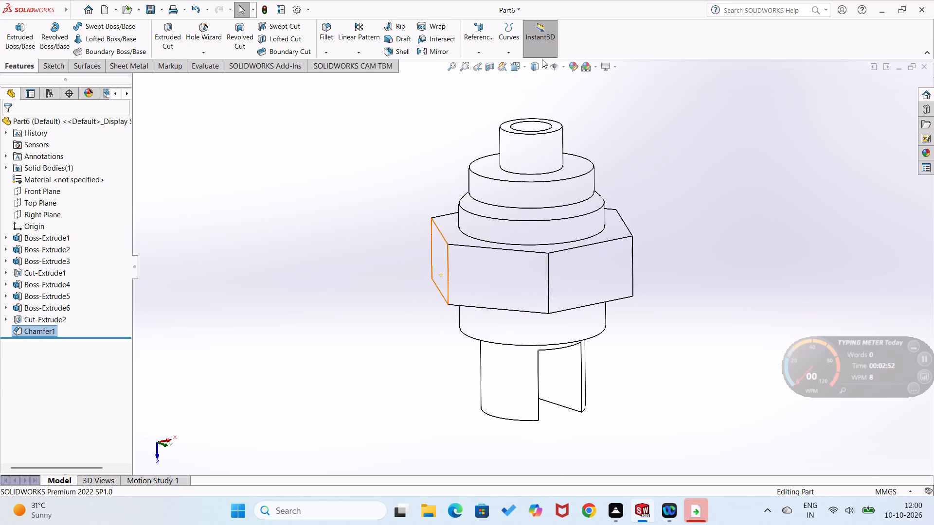
click(537, 68)
click(535, 122)
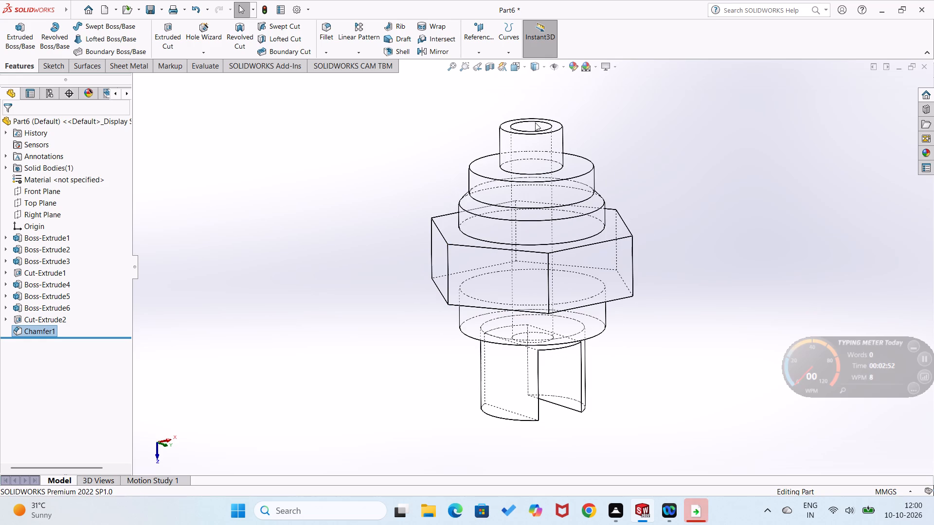
click(540, 70)
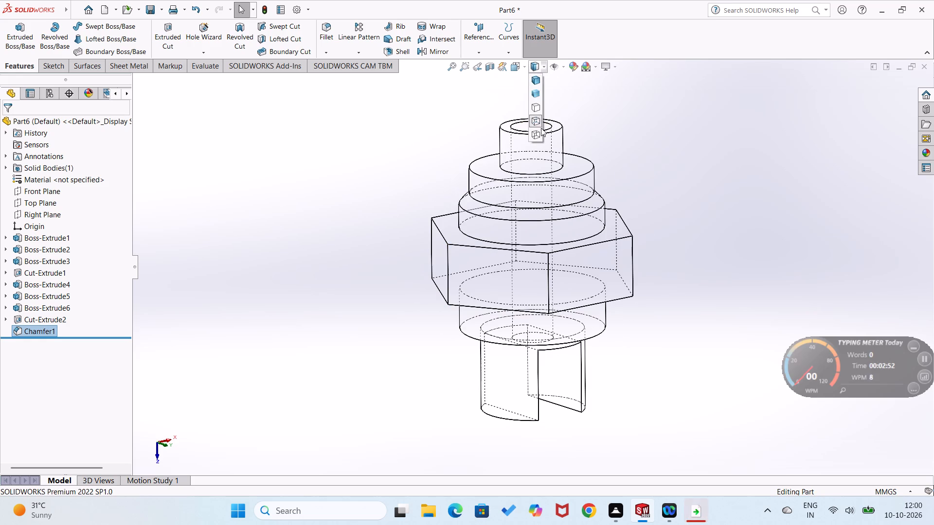
click(539, 134)
click(539, 65)
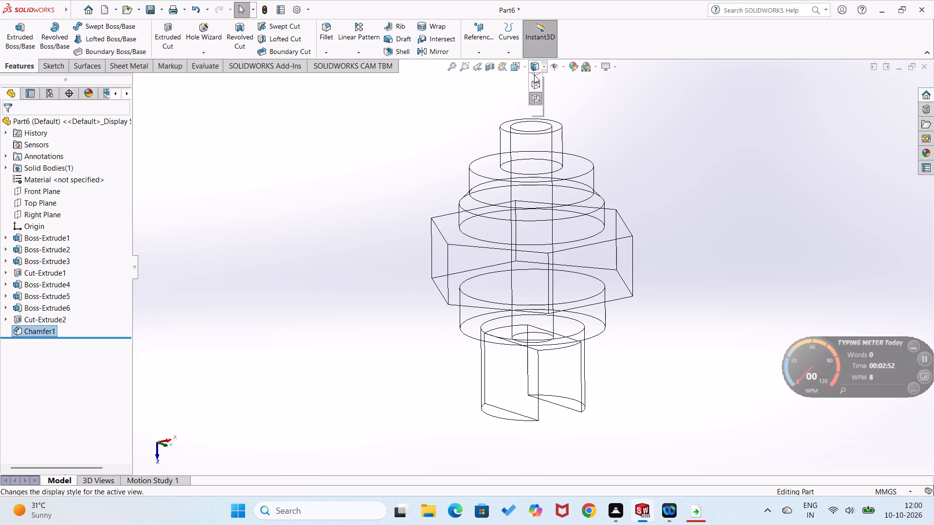
click(537, 96)
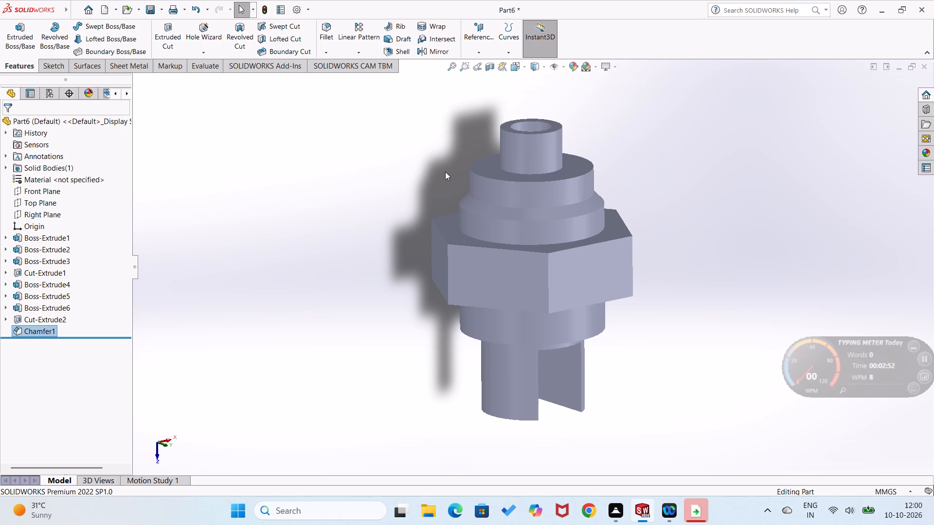
Examine the shaded fitting from the bored and pronged ends by orbiting it, and restore the Shaded With Edges display.
middle_drag(444, 173, 814, 230)
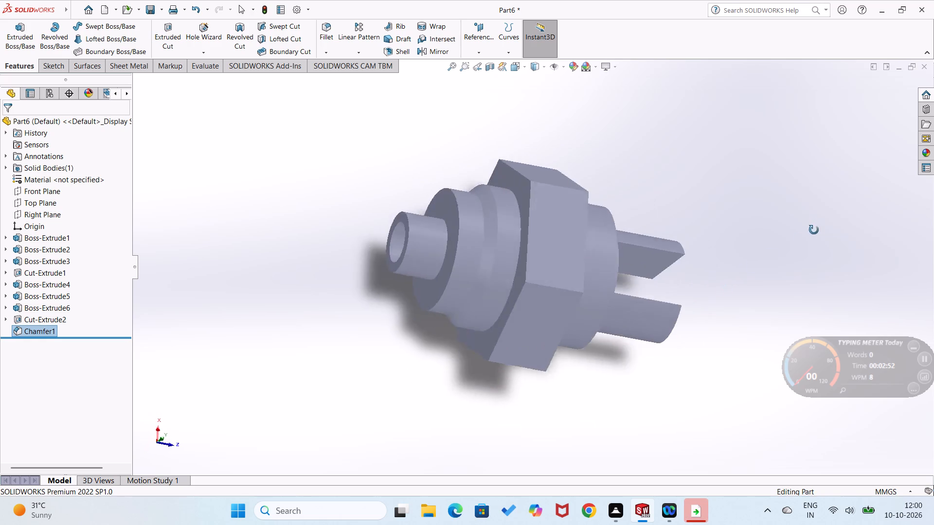
middle_drag(814, 230, 878, 164)
middle_drag(593, 333, 716, 222)
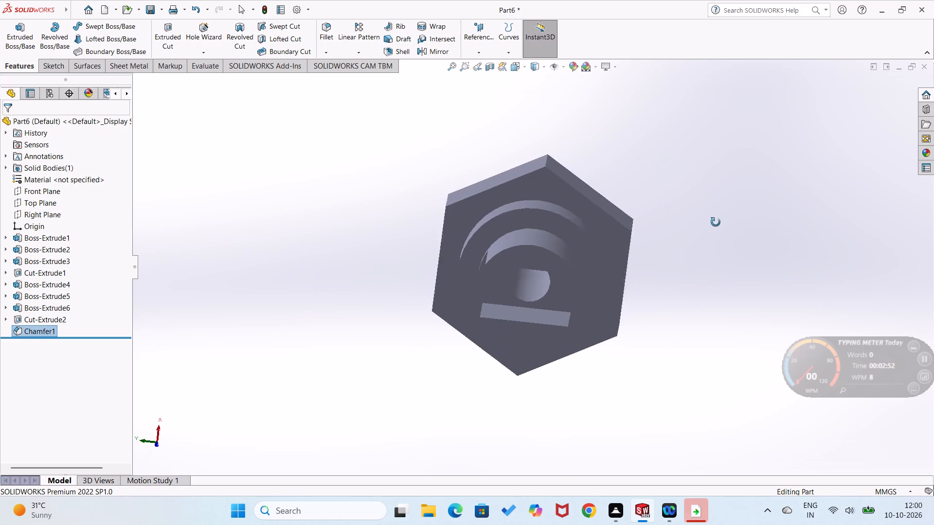
middle_drag(716, 222, 609, 259)
click(537, 68)
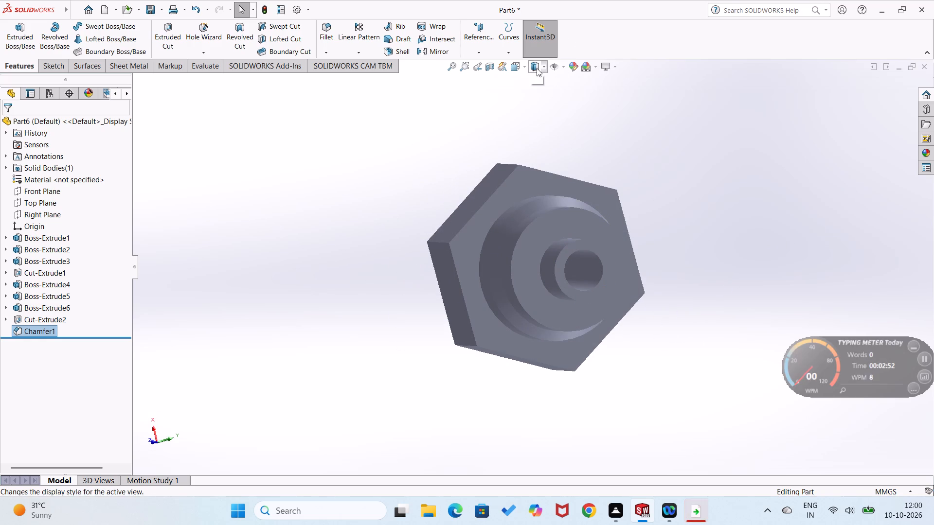
click(539, 78)
middle_drag(481, 290, 555, 130)
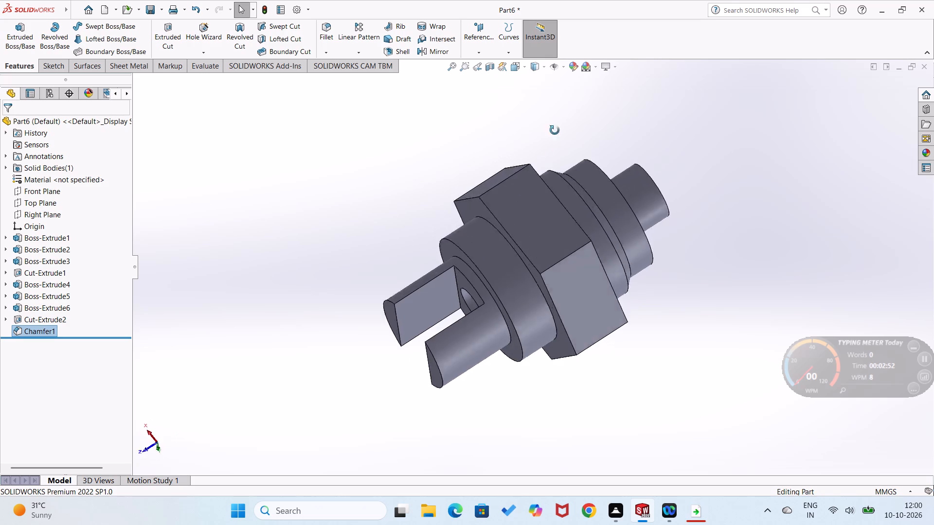
middle_drag(555, 130, 459, 232)
scroll(464, 231, up, 1)
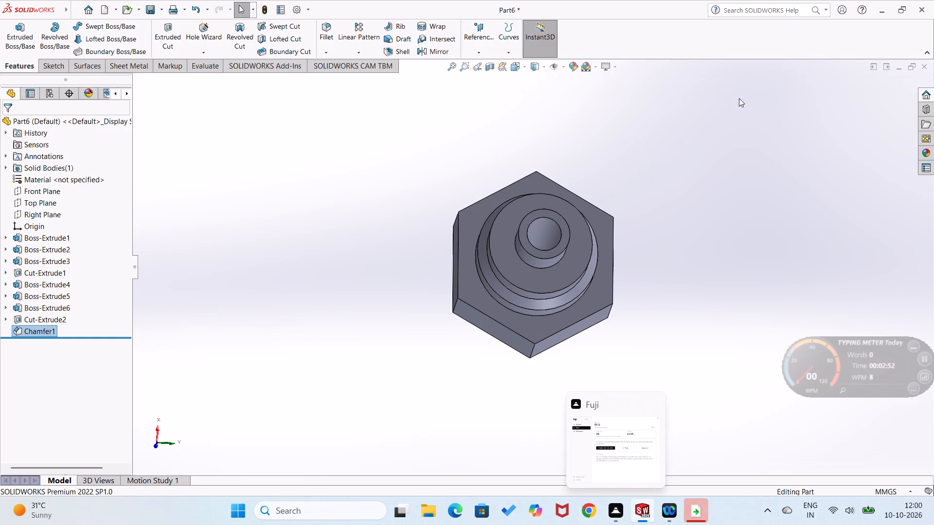
Close the fitting part document without saving it.
click(927, 65)
click(538, 265)
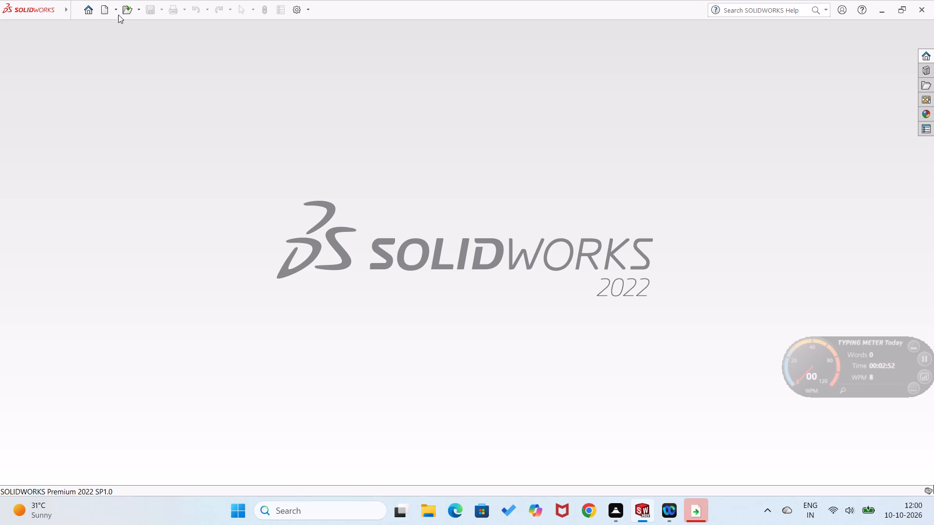
Create a new part document.
click(91, 10)
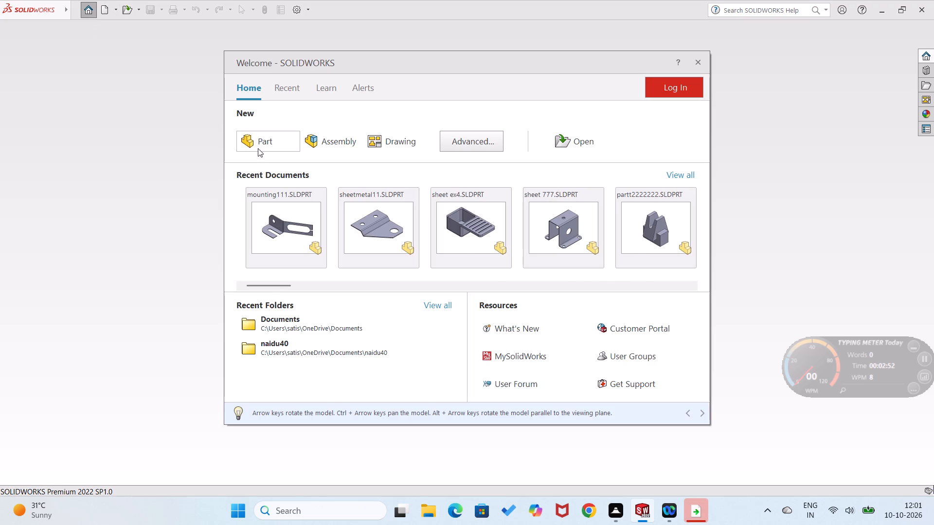
click(258, 148)
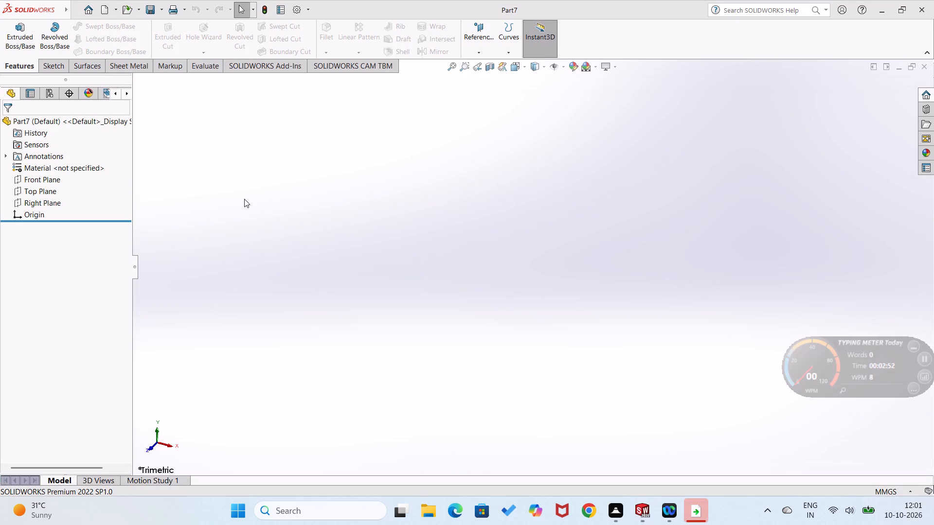
On the Front Plane, sketch a downward-bulging three-point arc from the origin to a point about 46 mm along the horizontal axis.
right_click(44, 181)
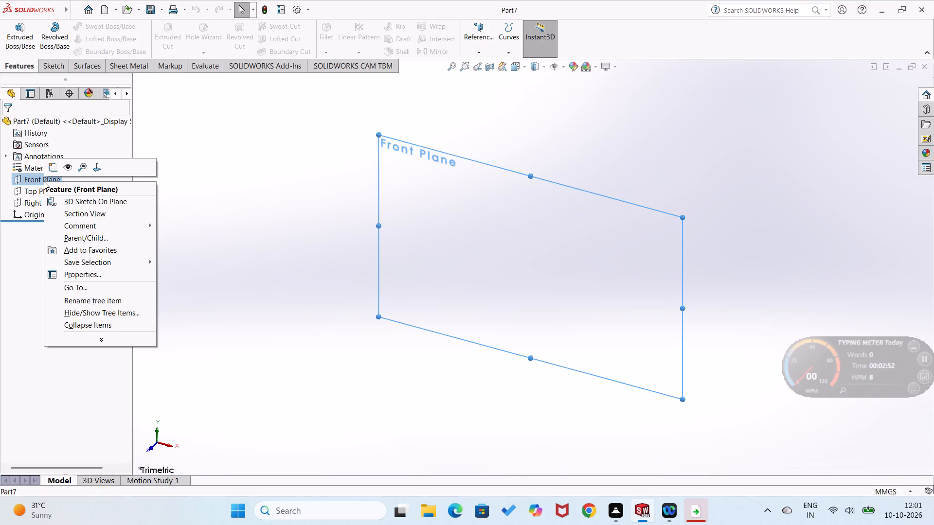
click(49, 168)
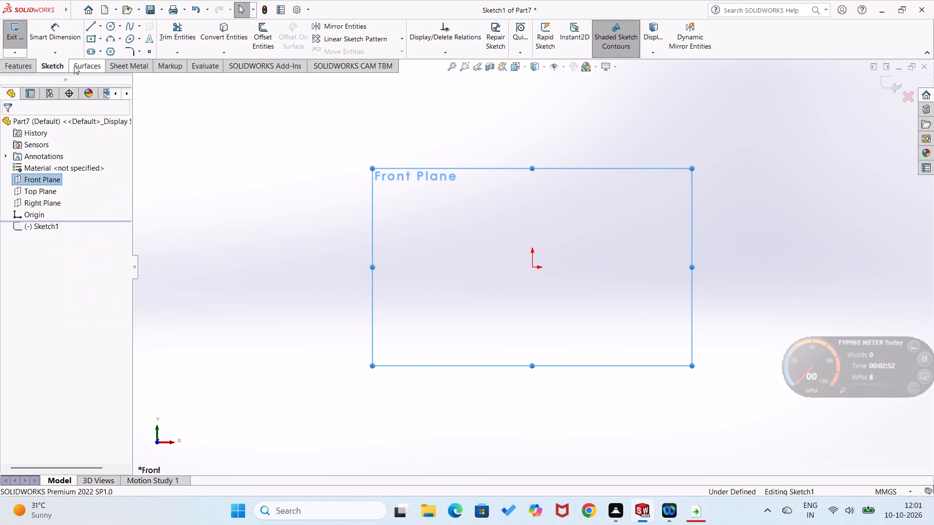
click(110, 35)
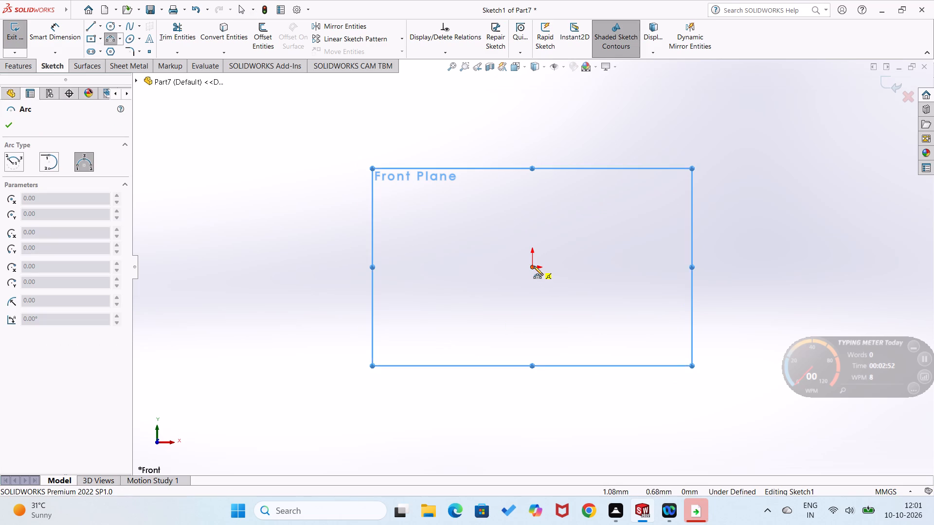
drag(532, 266, 535, 271)
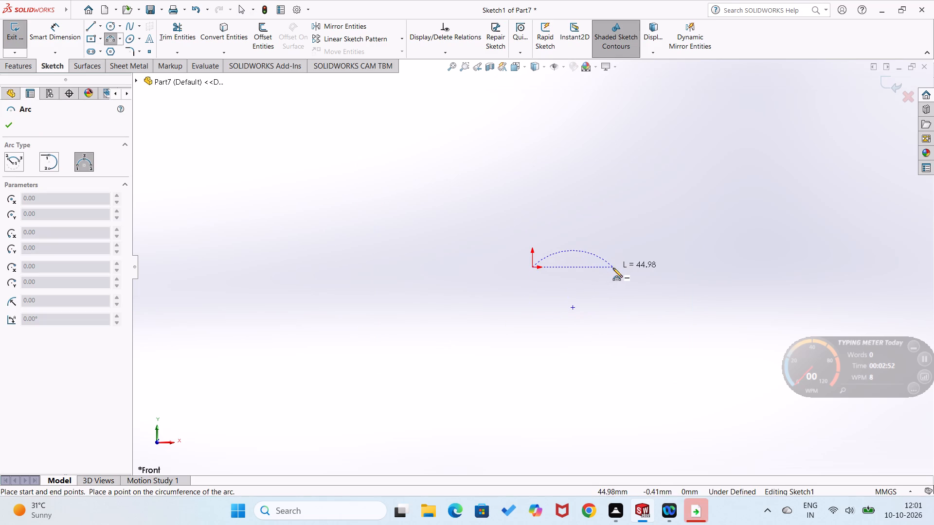
click(615, 268)
click(590, 285)
Dimension the arc's radius as 14 mm.
right_drag(479, 357, 480, 308)
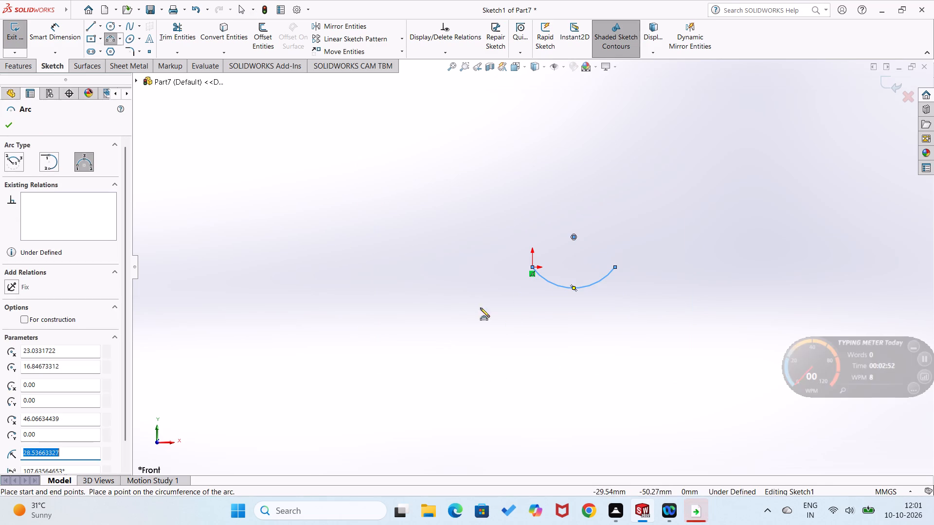
right_drag(480, 308, 485, 262)
click(571, 290)
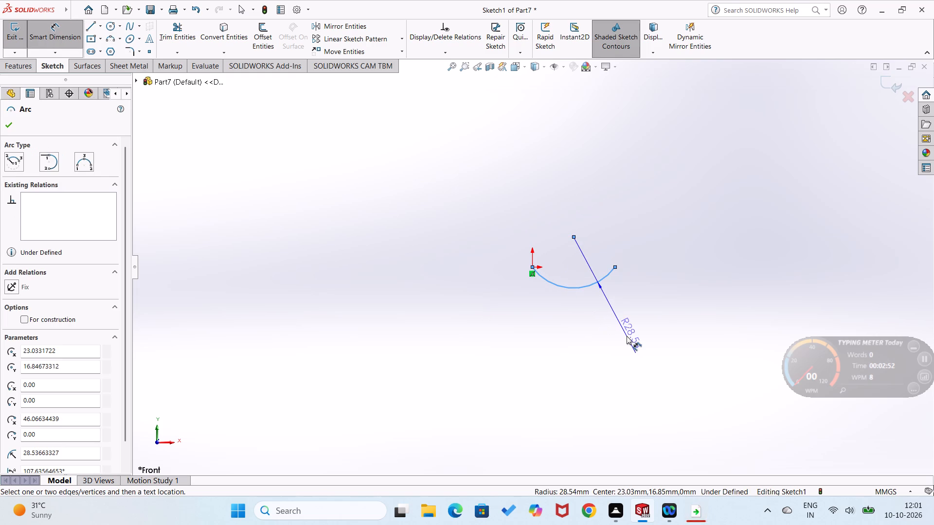
click(627, 336)
text(13)
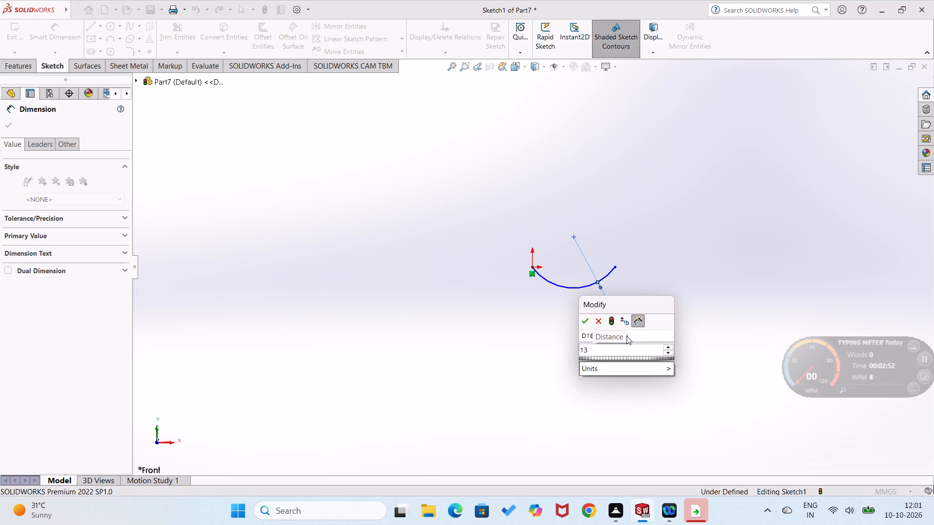
key(BackSpace)
key(4)
key(Return)
click(543, 372)
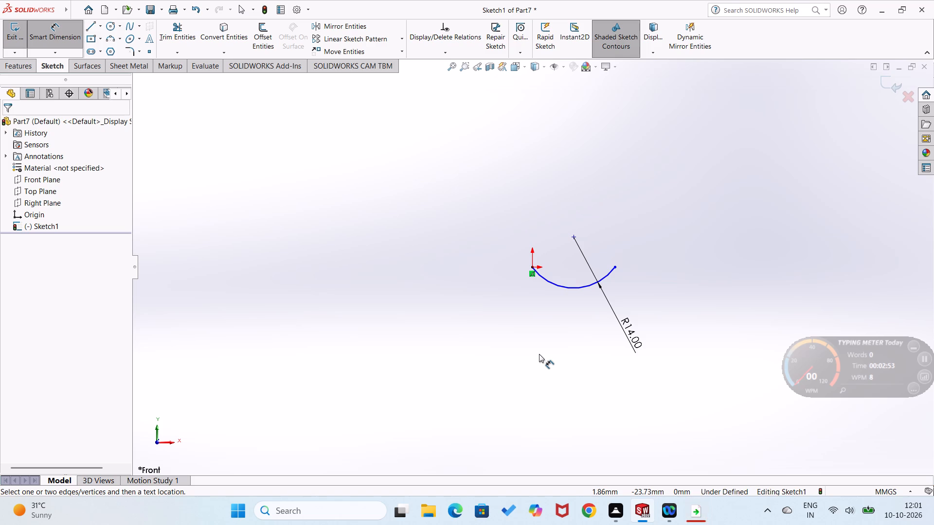
Sketch a vertical construction line about 34 mm long from the arc's lowest point up through its centre.
right_drag(539, 354, 438, 401)
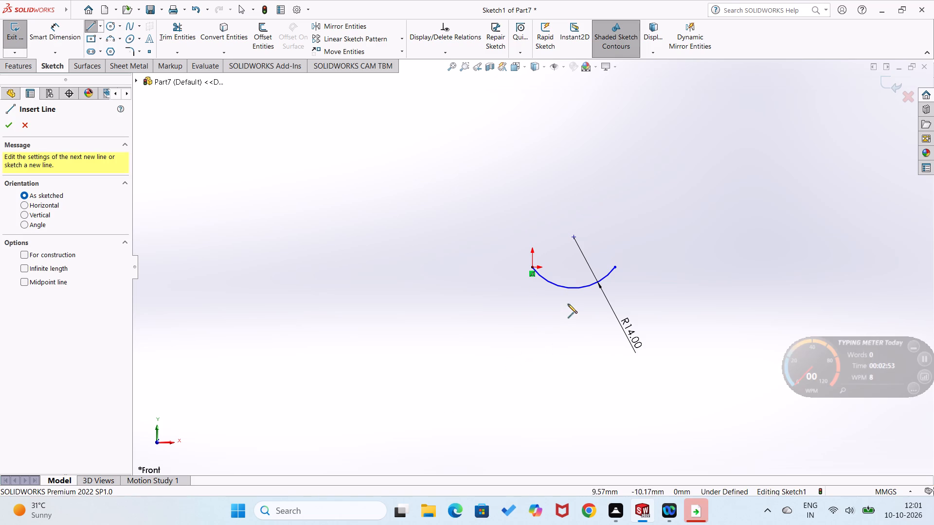
drag(574, 289, 575, 281)
click(576, 165)
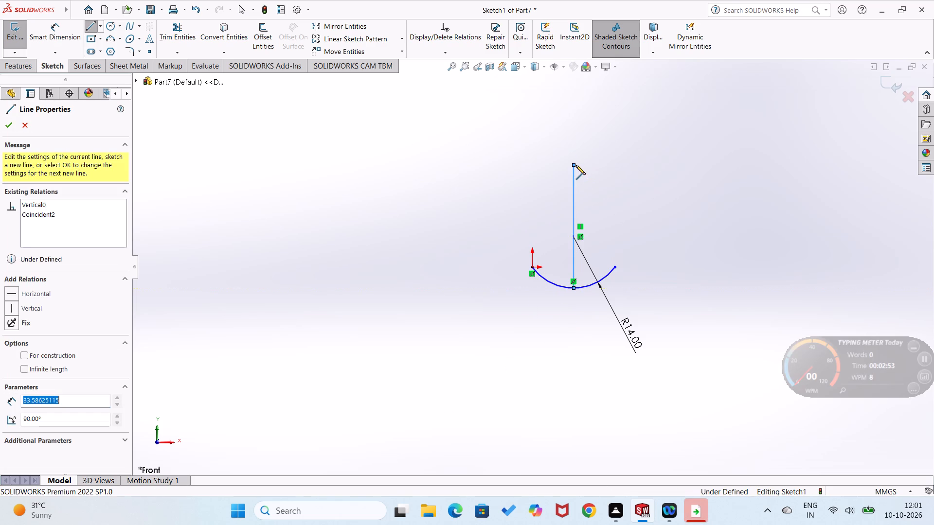
right_click(576, 165)
click(599, 154)
click(516, 230)
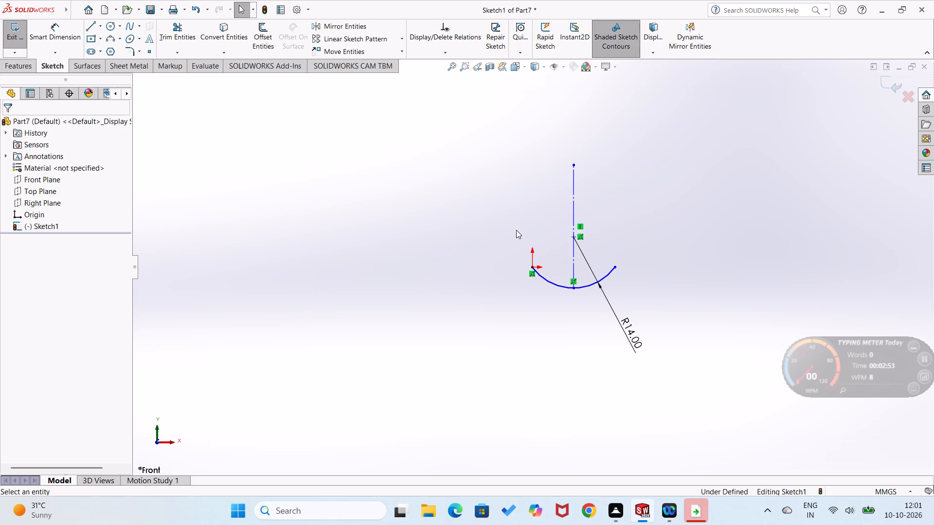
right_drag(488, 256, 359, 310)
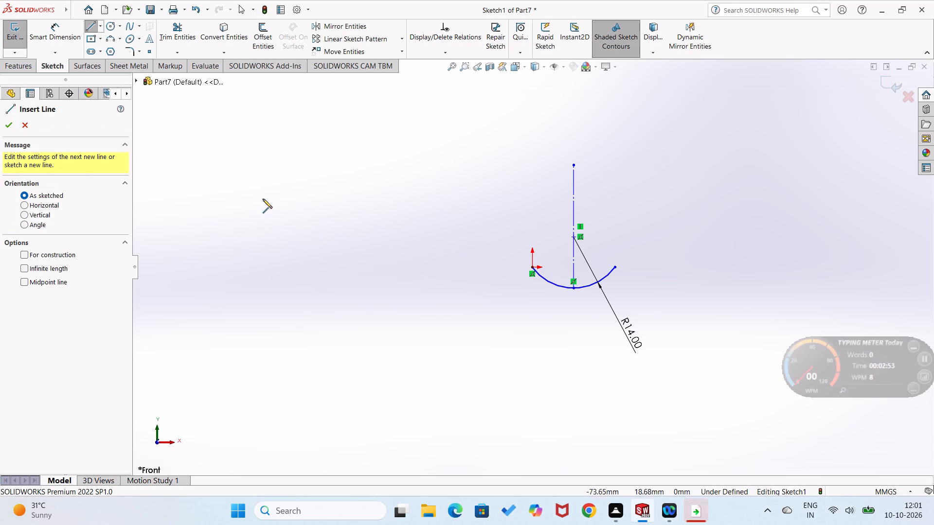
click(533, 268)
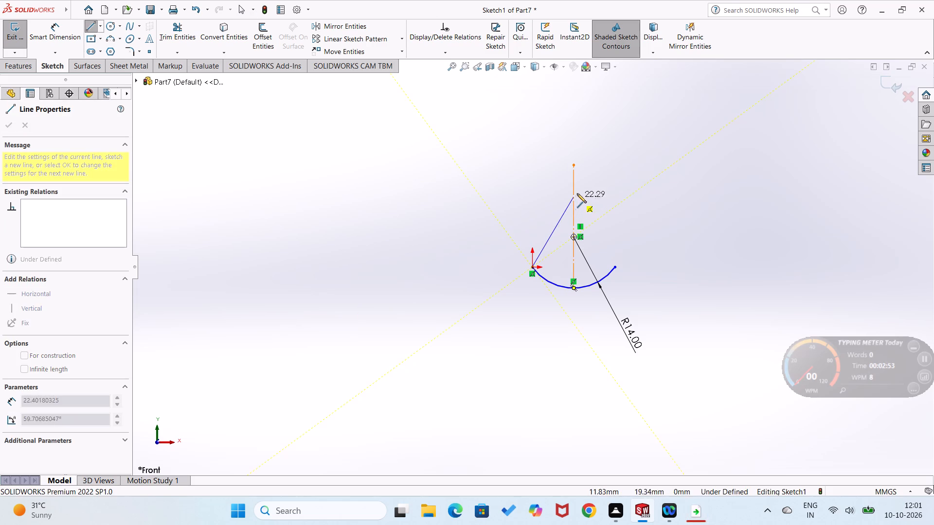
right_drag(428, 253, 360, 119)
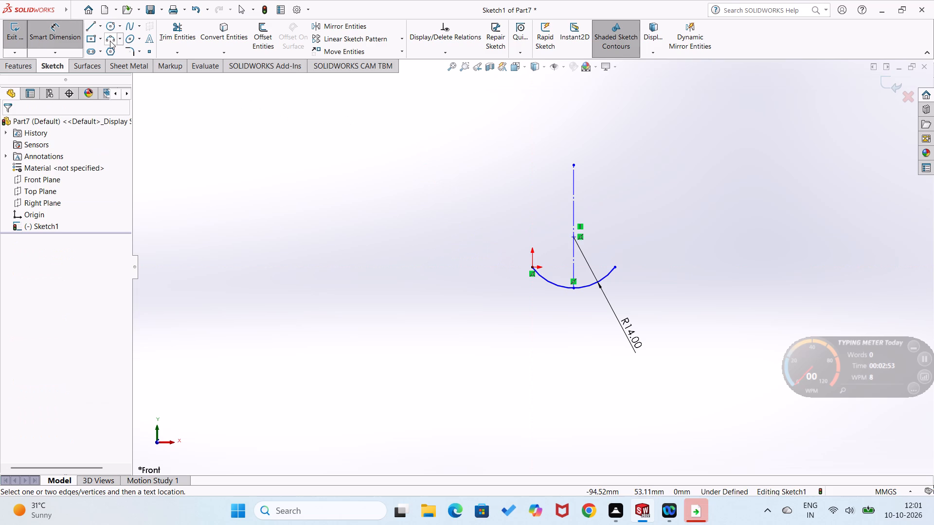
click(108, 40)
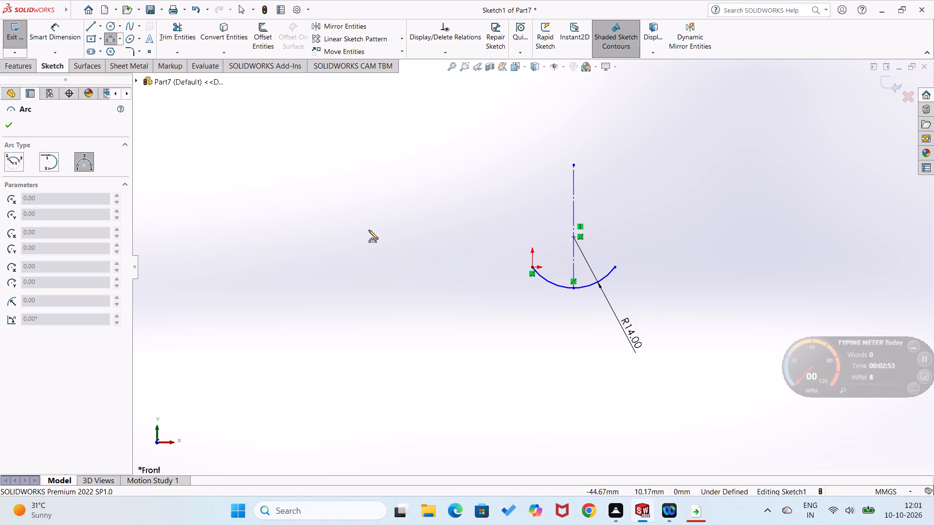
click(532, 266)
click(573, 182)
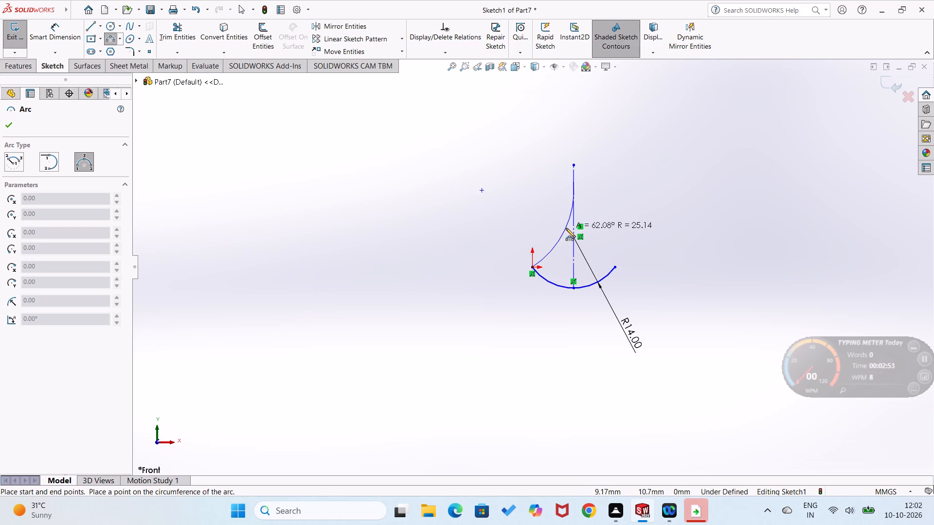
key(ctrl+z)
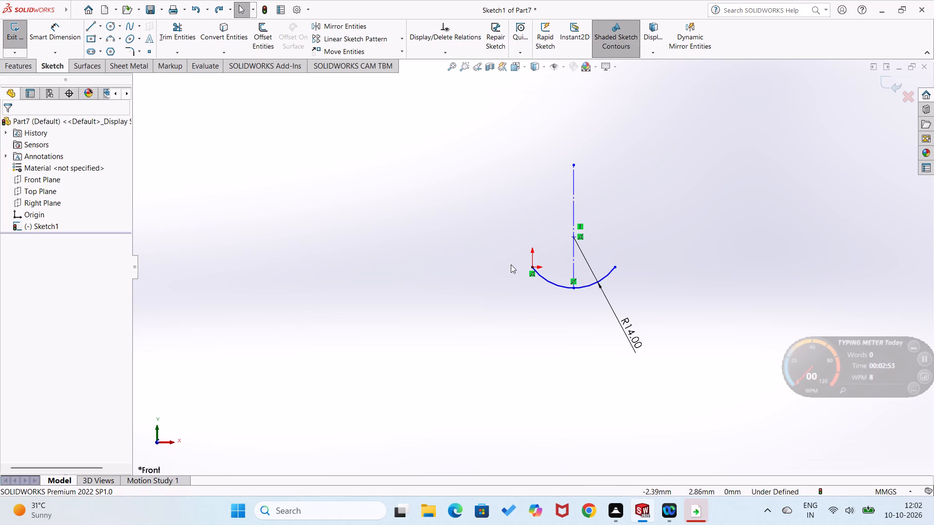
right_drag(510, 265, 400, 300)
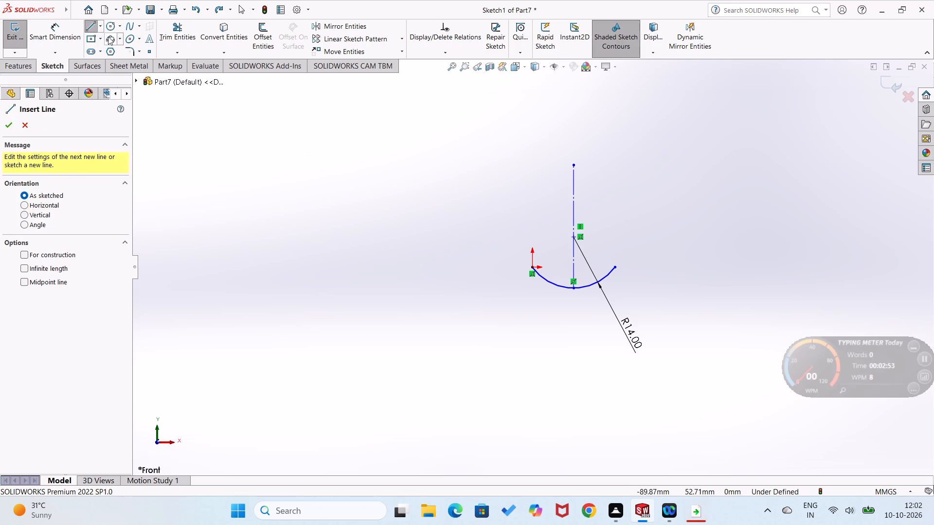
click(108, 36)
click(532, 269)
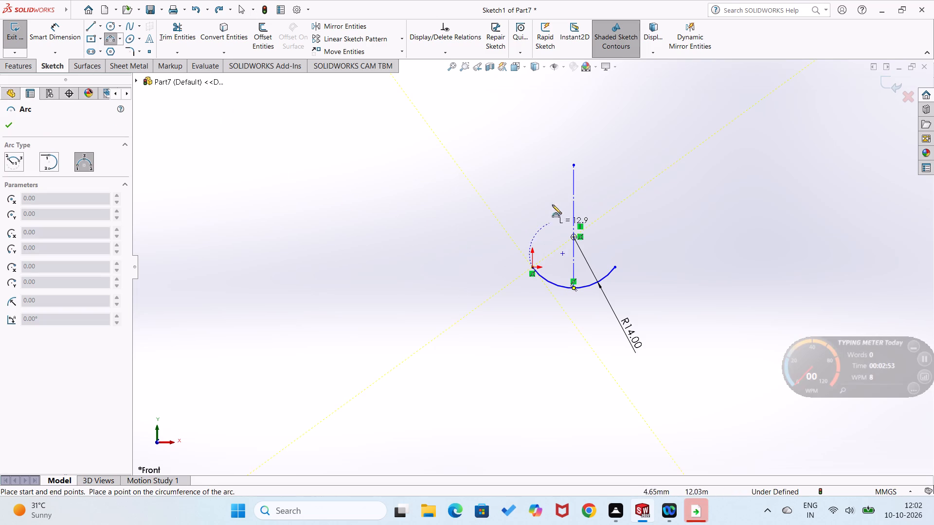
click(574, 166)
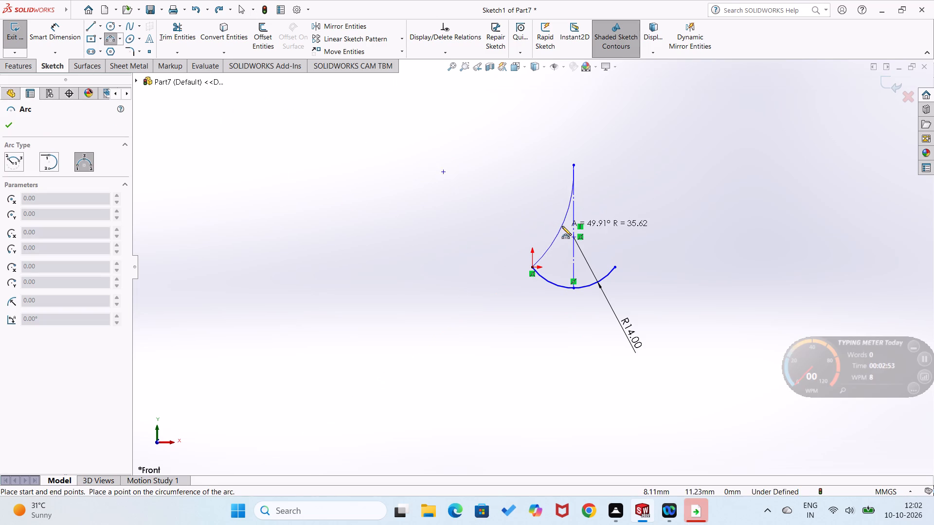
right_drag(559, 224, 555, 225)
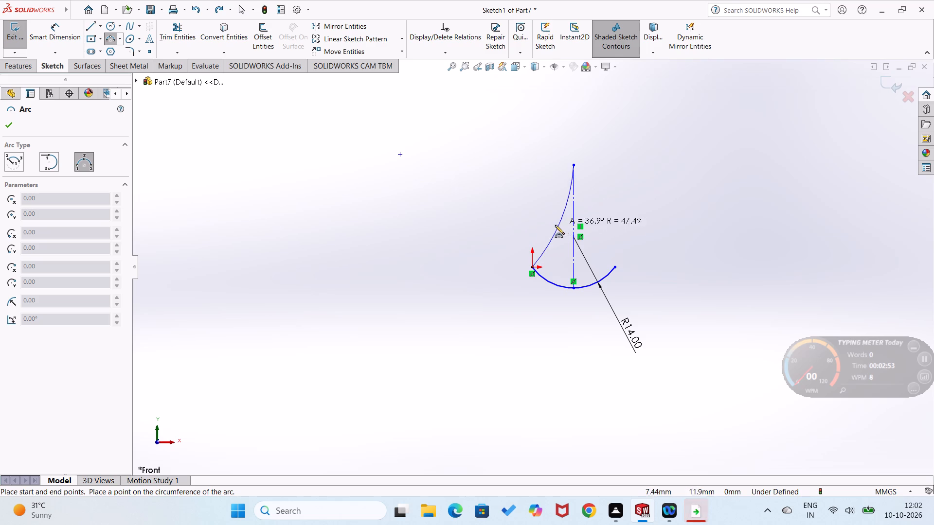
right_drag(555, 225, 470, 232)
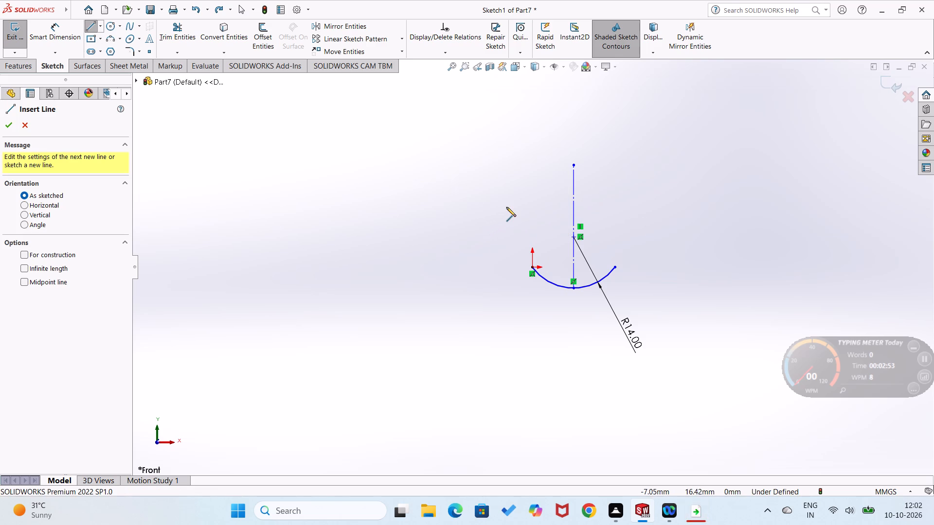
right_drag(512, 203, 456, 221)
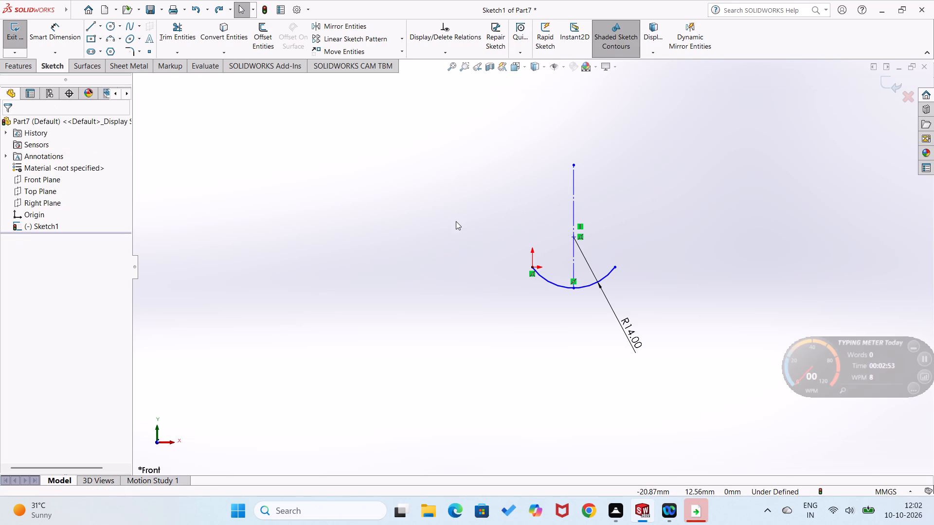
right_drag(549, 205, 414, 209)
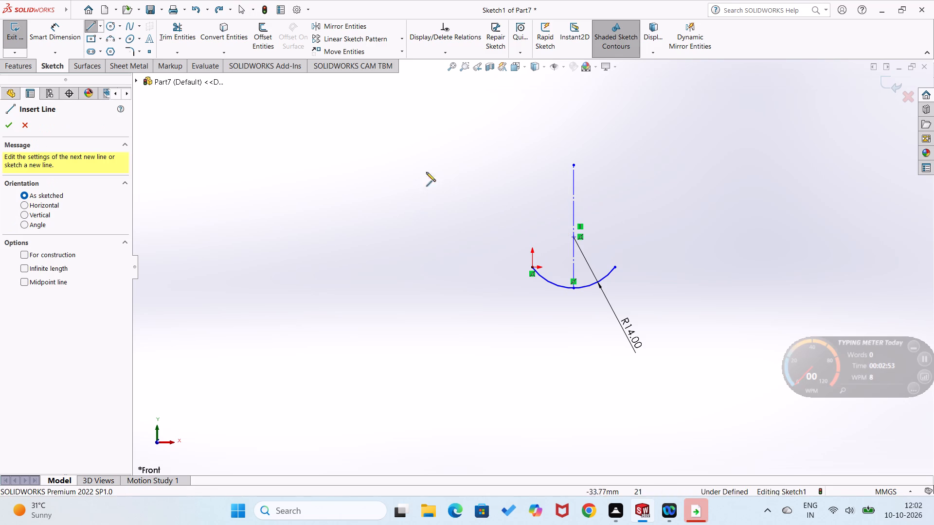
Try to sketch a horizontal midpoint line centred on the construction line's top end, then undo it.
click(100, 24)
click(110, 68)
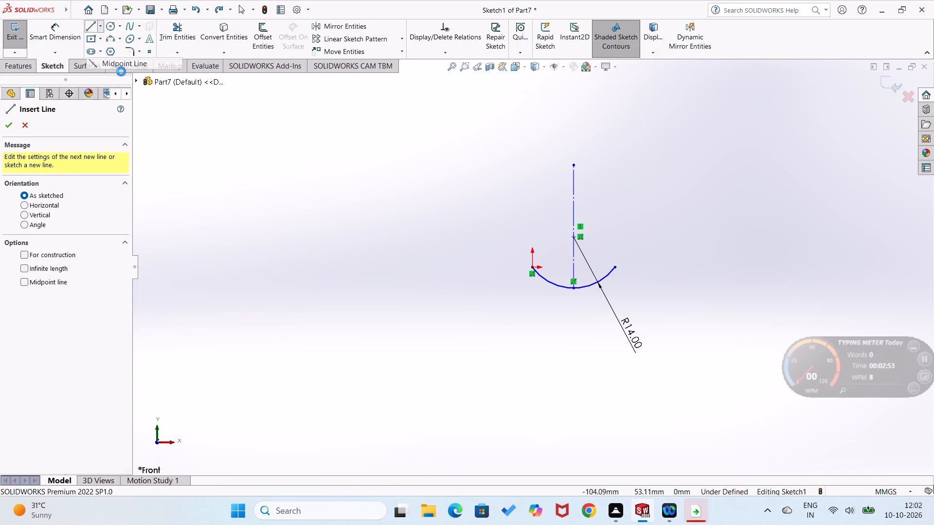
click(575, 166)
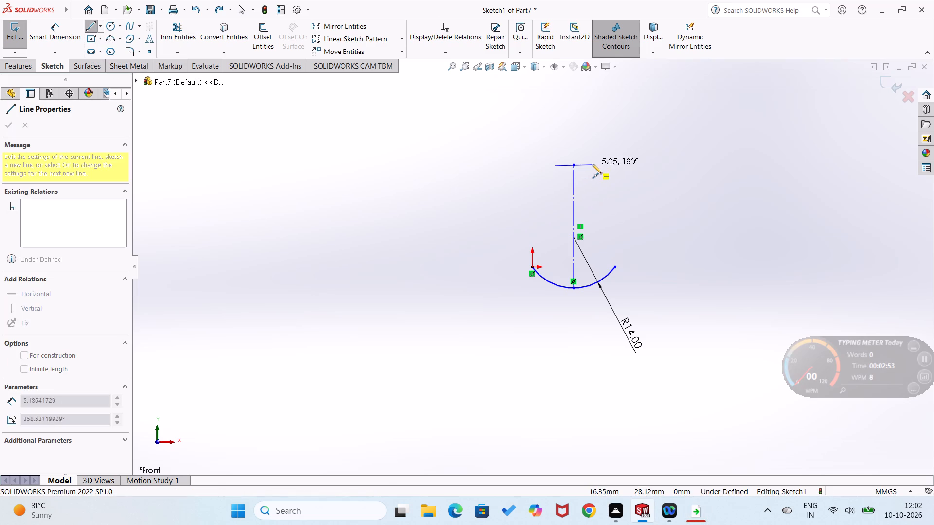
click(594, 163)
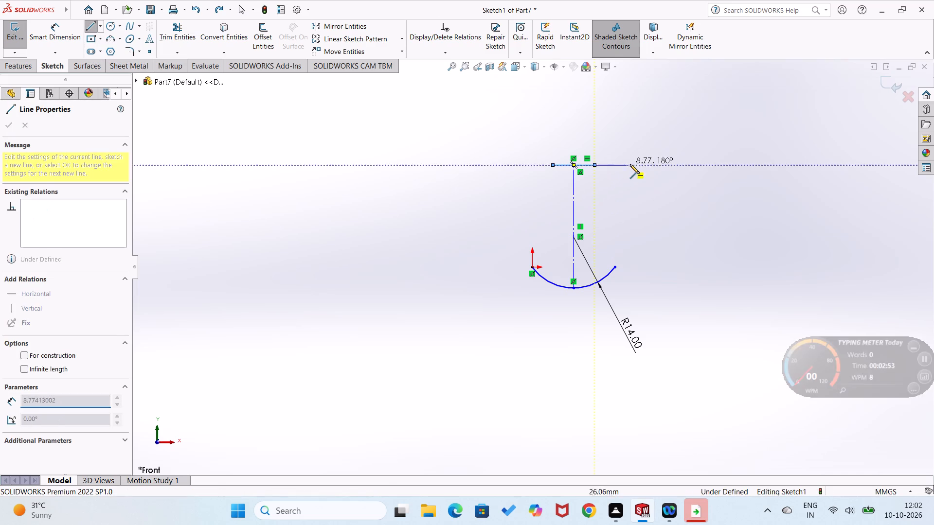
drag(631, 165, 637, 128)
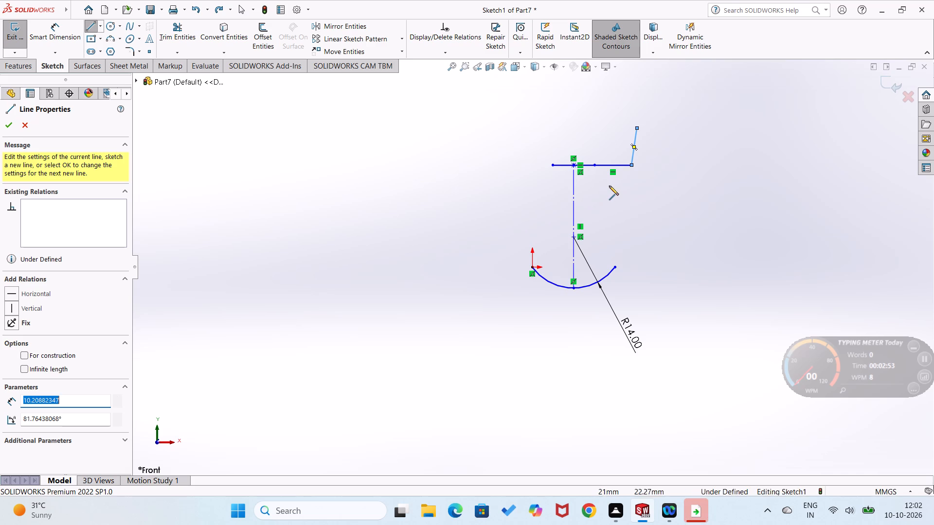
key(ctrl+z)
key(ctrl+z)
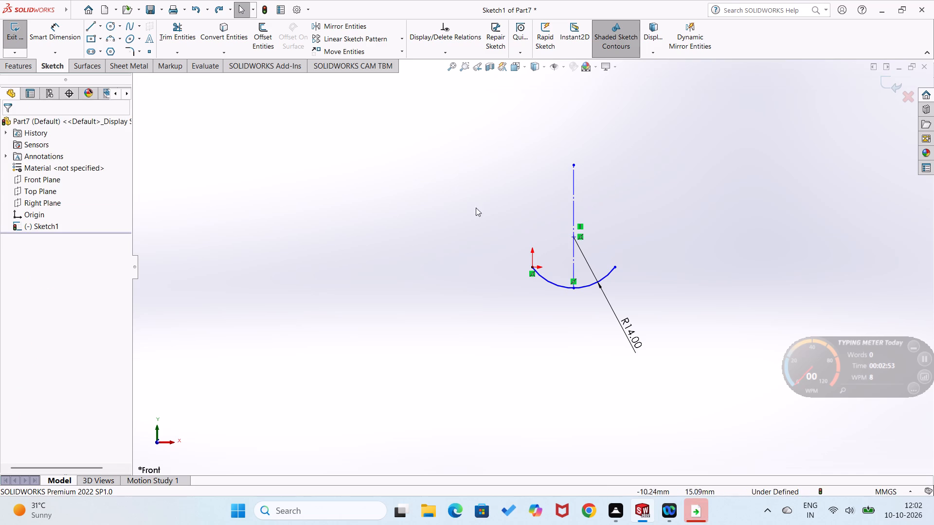
Sketch a horizontal midpoint line centred on the construction line's top end, extending about 9 mm to each side.
click(102, 27)
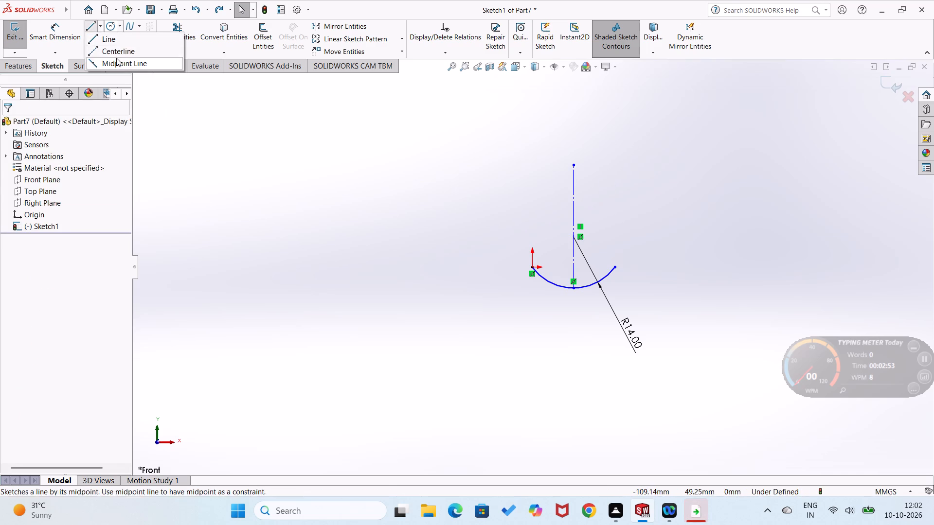
click(116, 58)
click(575, 165)
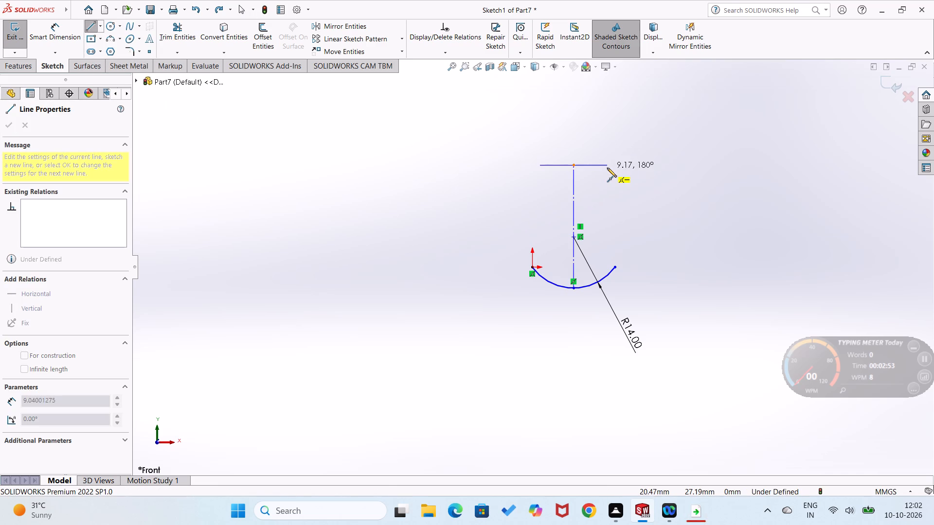
click(609, 168)
Dimension the horizontal top line's length as 7 mm.
right_drag(471, 221, 489, 127)
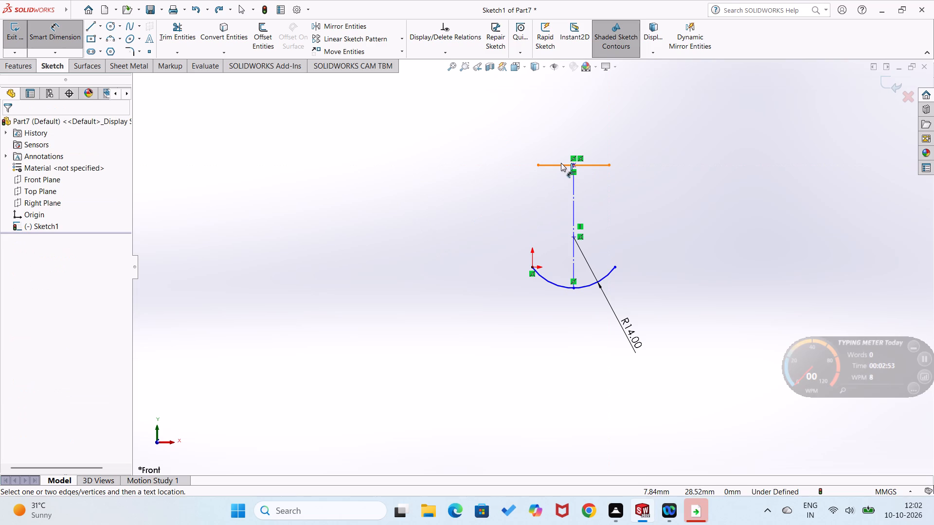
click(561, 163)
drag(571, 145, 576, 143)
key(7)
key(Return)
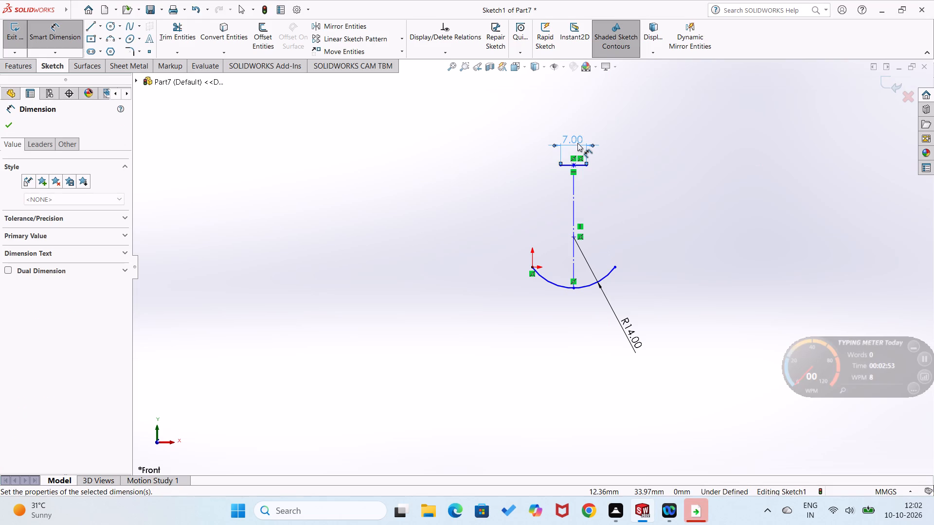
click(413, 202)
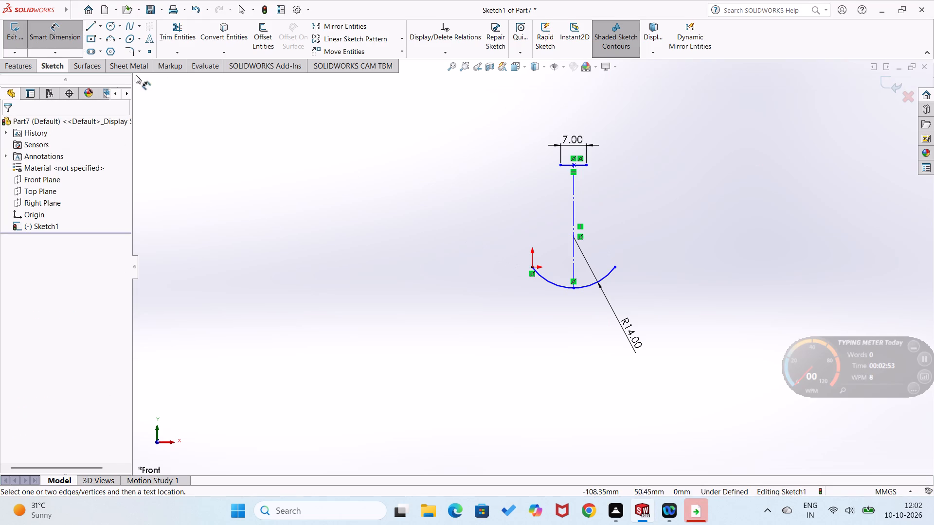
Sketch an inward-curving three-point arc of about 32 mm radius from the origin to the top line's left end.
click(113, 40)
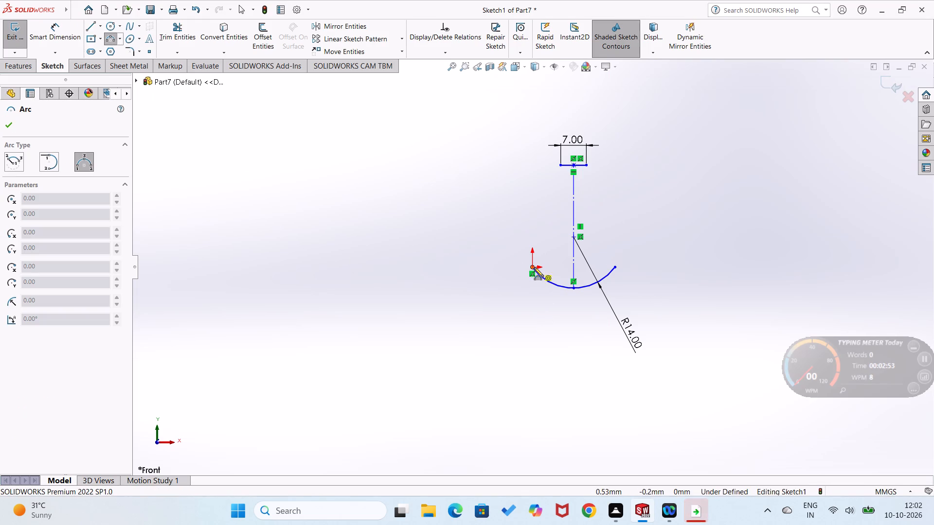
click(534, 266)
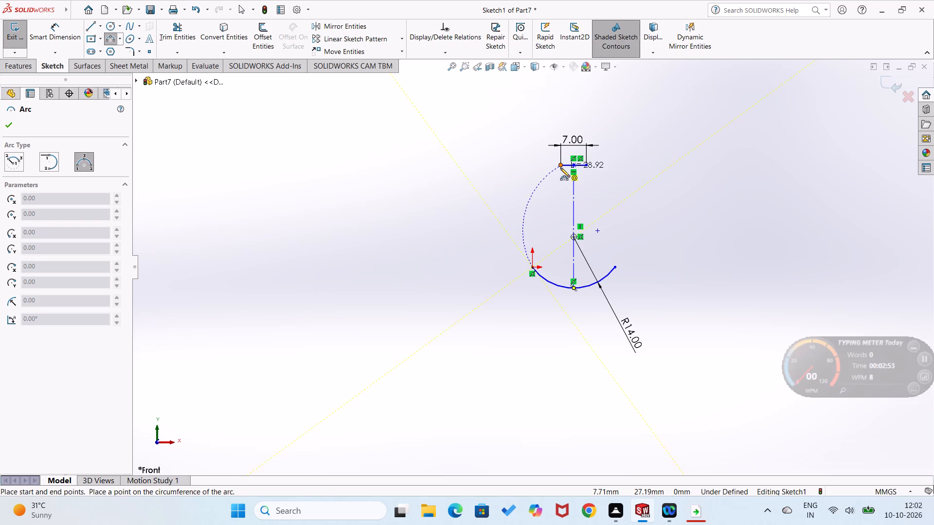
click(560, 168)
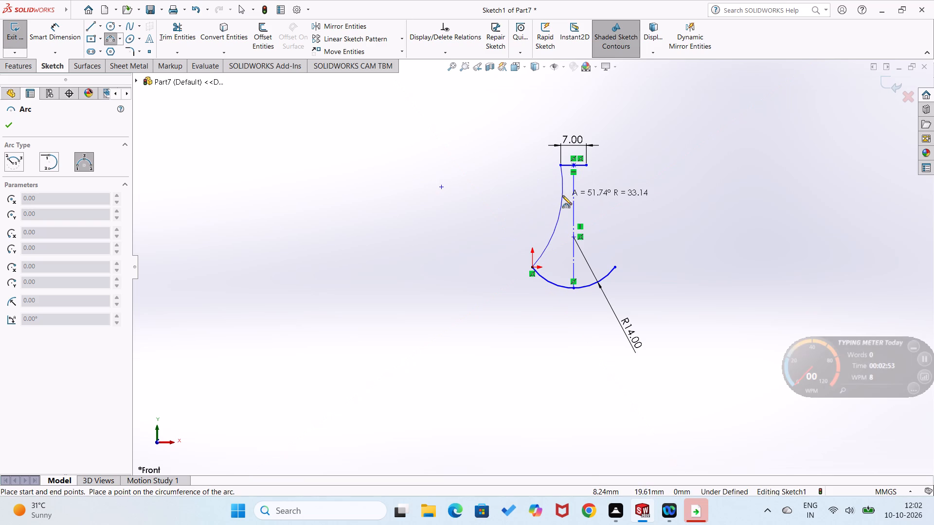
click(563, 195)
Dimension the left side arc's radius as 28 mm.
right_drag(493, 237, 501, 151)
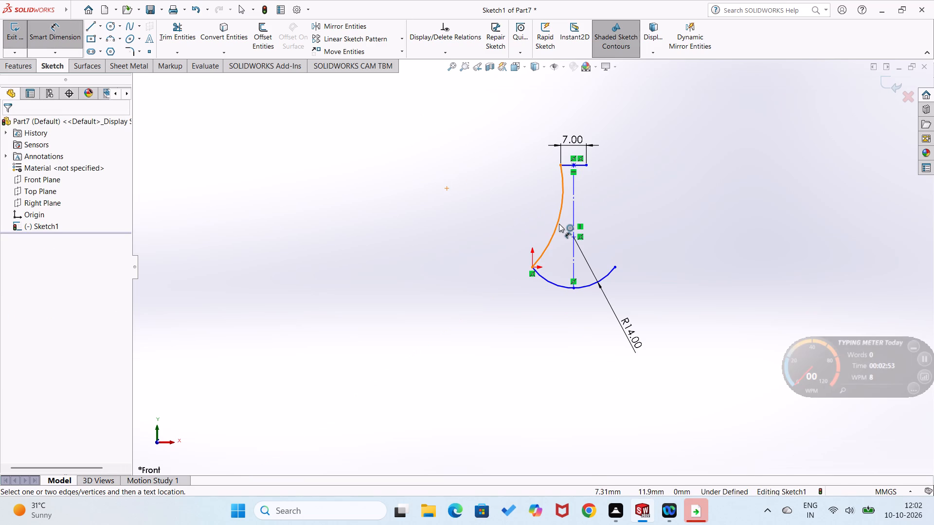
click(558, 224)
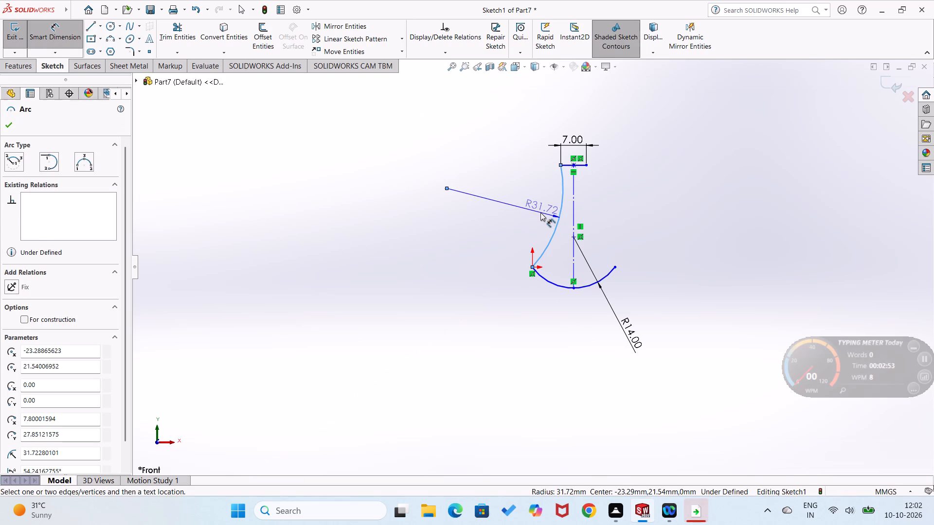
click(540, 212)
text(28)
key(Return)
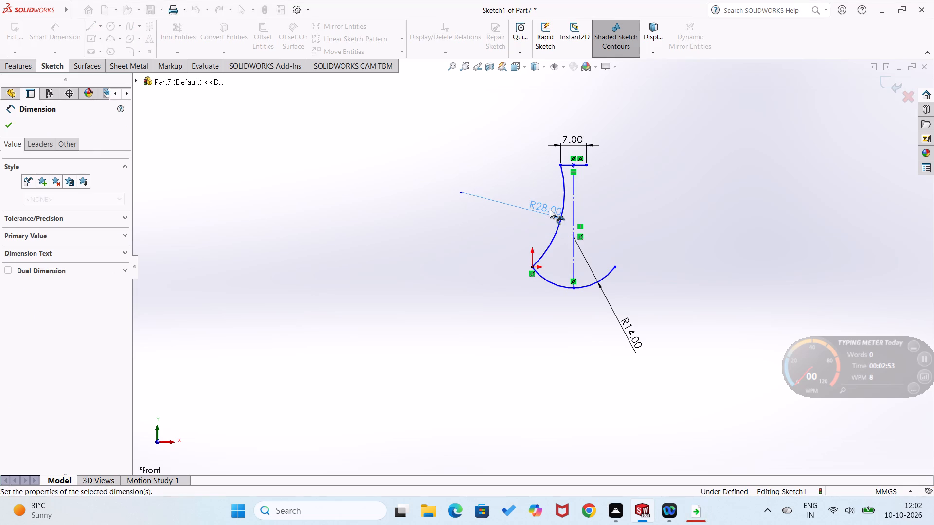
click(502, 234)
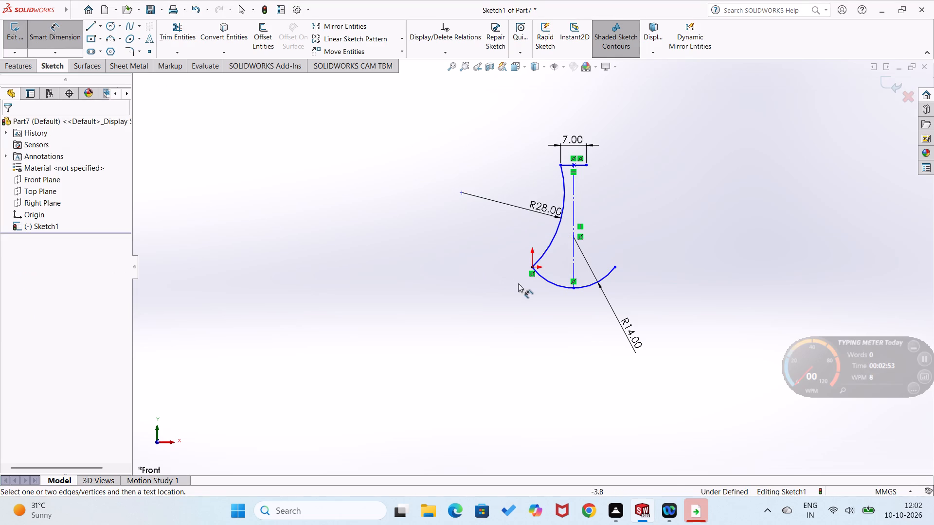
right_drag(517, 288, 489, 306)
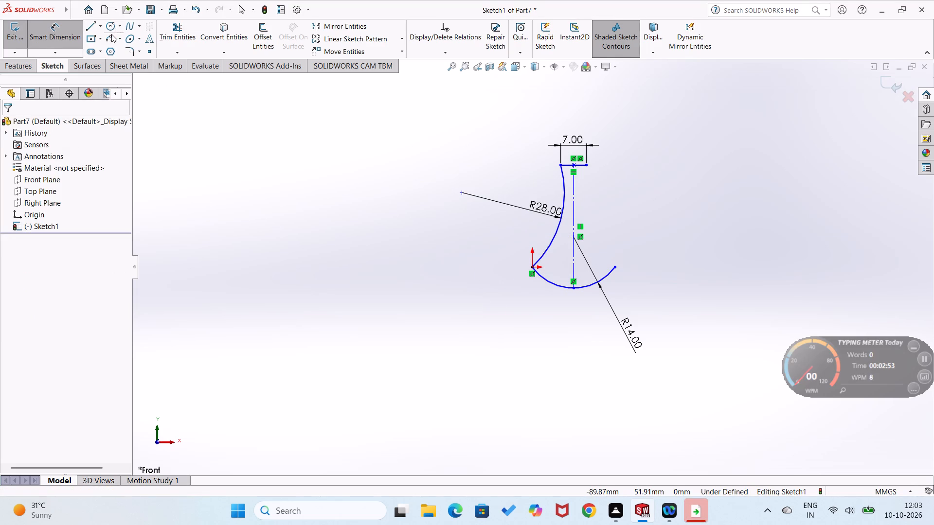
Sketch a matching inward-curving three-point arc of about 31 mm radius from the bottom arc's right end to the top line's right end.
click(111, 34)
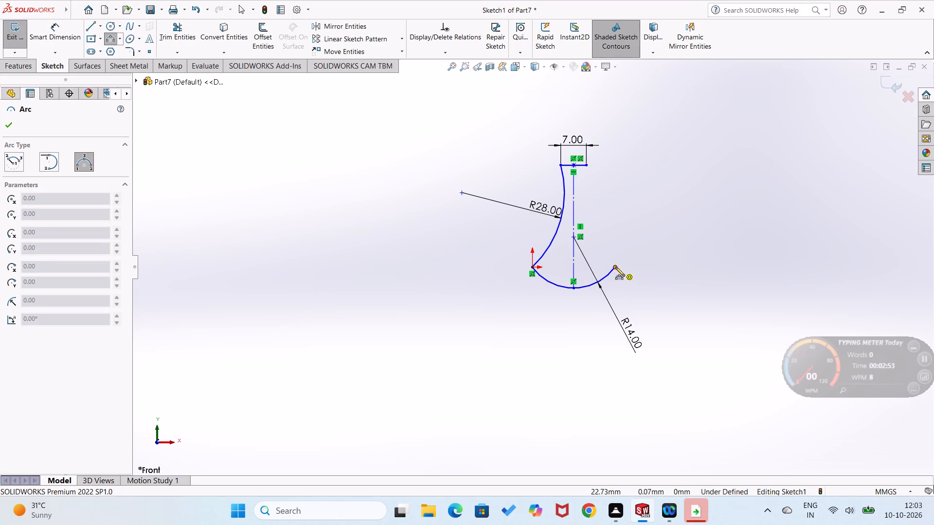
click(615, 267)
click(586, 166)
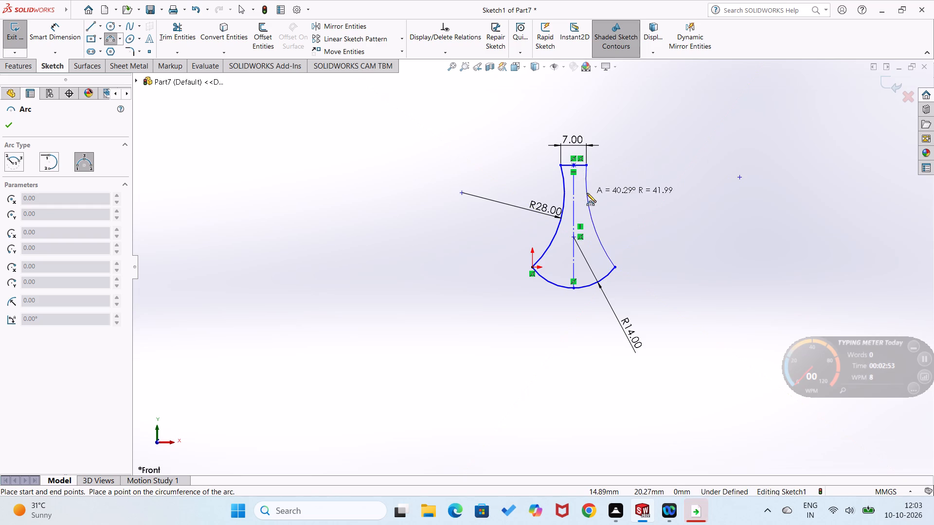
click(584, 199)
Dimension the right side arc's radius as 28 mm.
right_drag(621, 239, 625, 166)
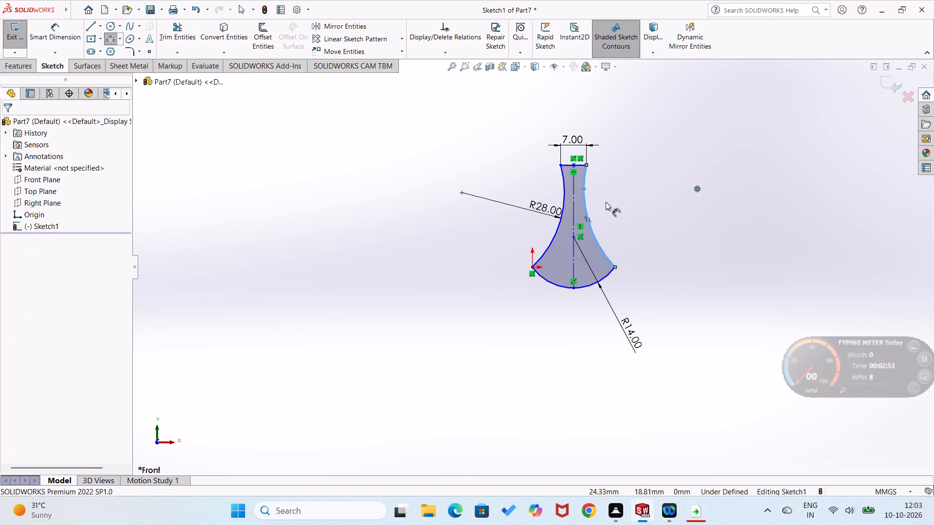
click(595, 238)
click(620, 222)
key(2)
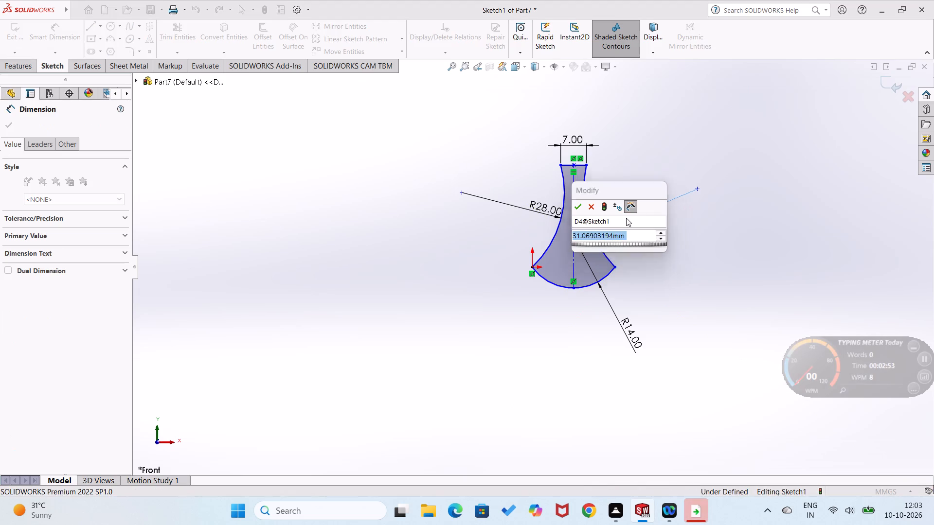
key(8)
key(Return)
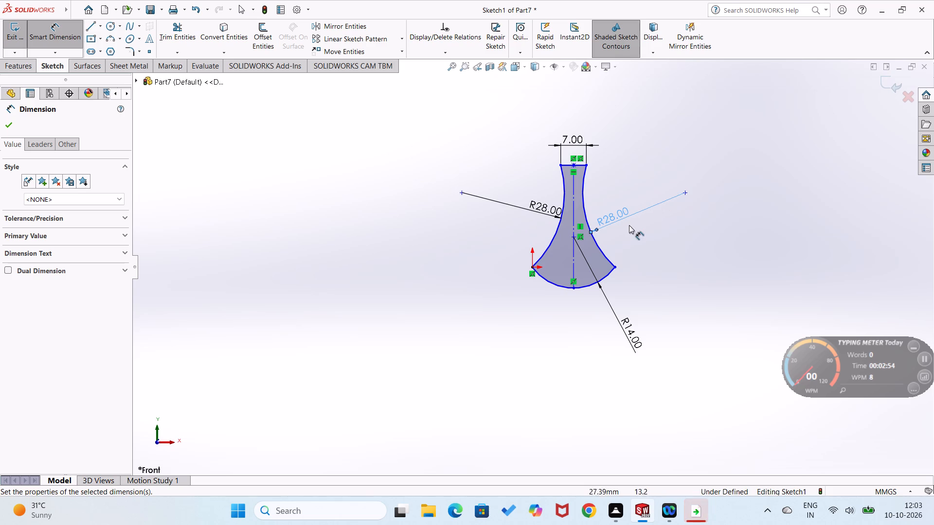
Dimension the length of the profile's vertical centreline as 25 mm.
scroll(629, 226, down, 2)
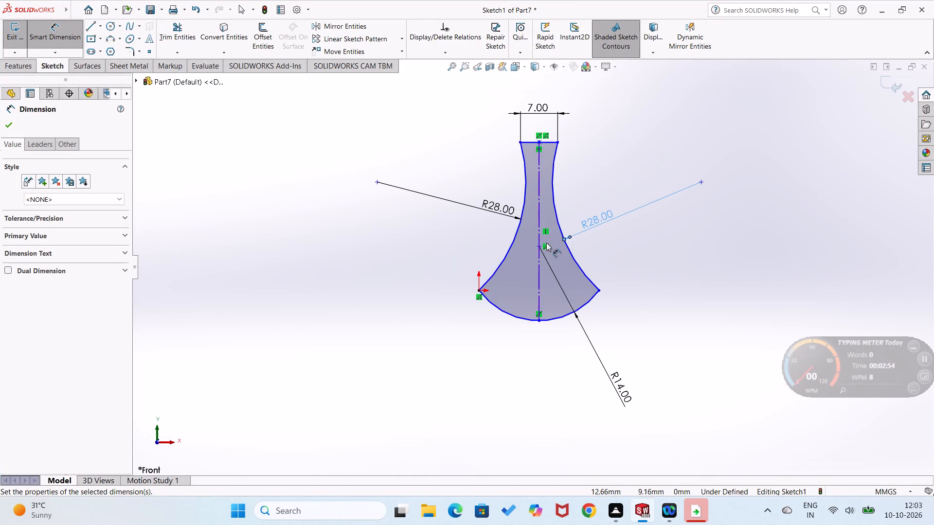
click(539, 236)
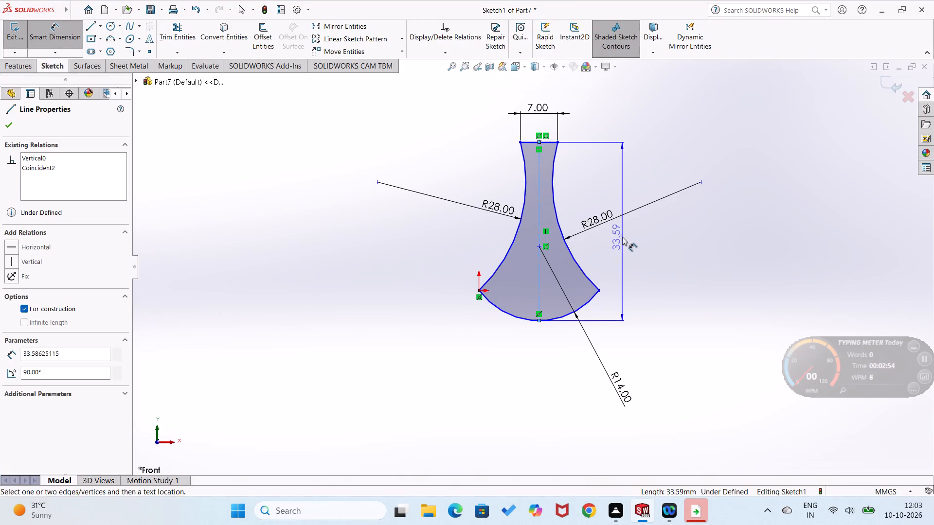
click(622, 237)
text(25)
key(Return)
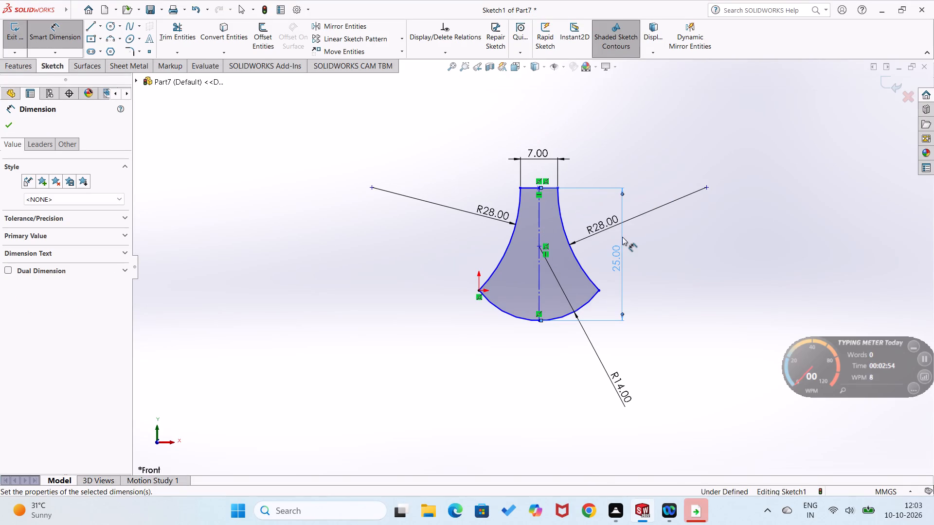
Set the vertical centreline's length to 20 mm.
double_click(622, 262)
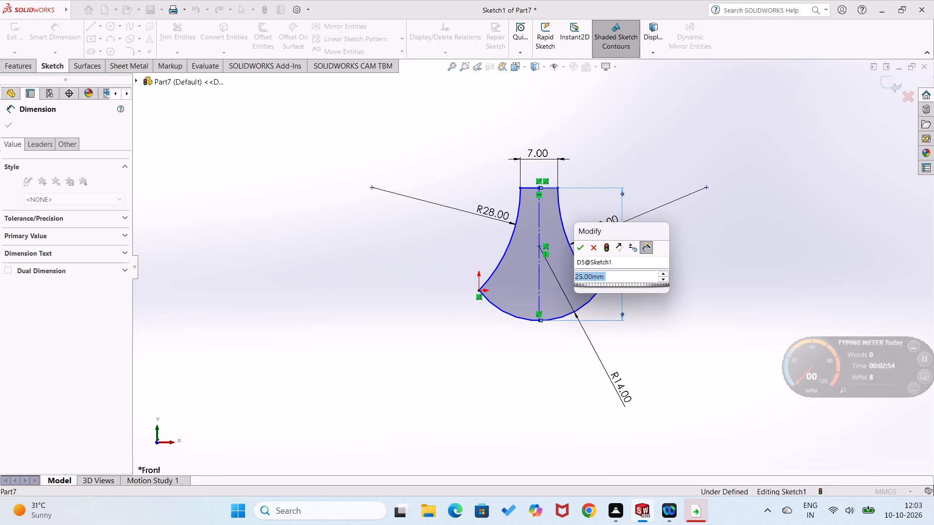
text(20)
key(Return)
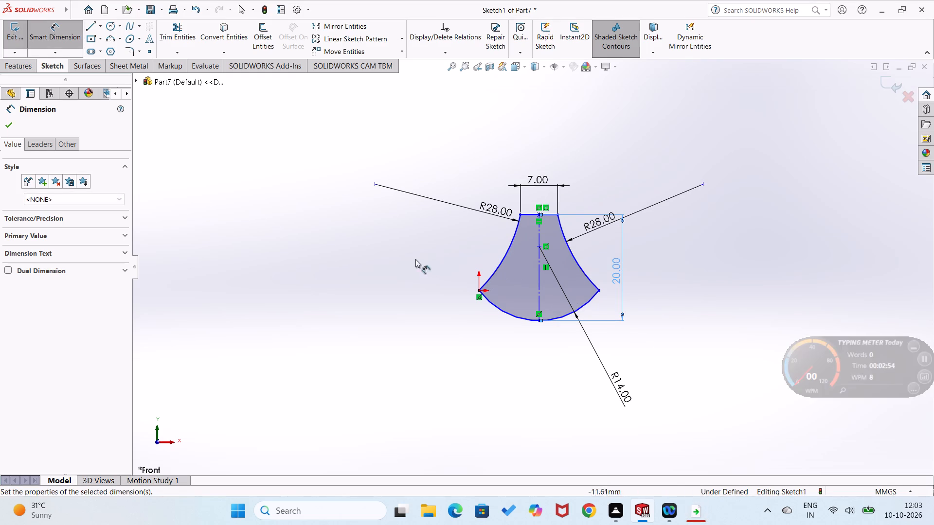
click(410, 254)
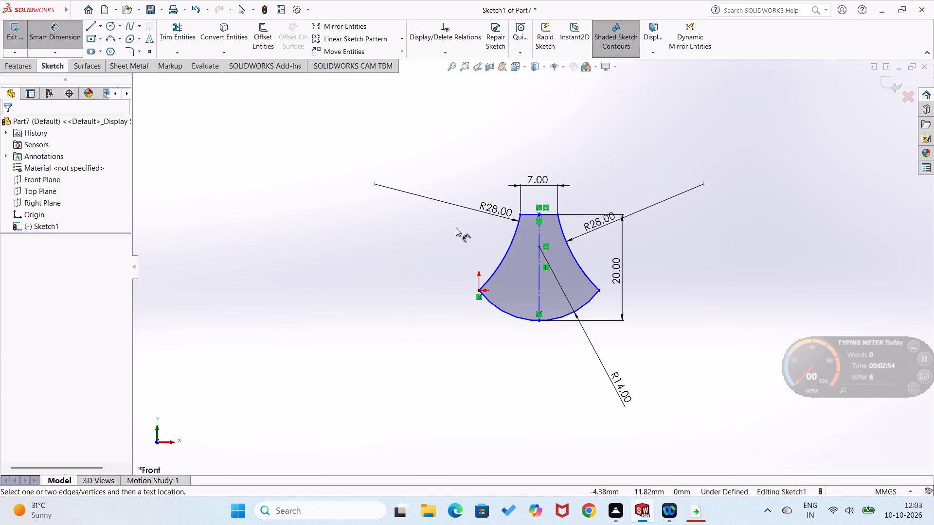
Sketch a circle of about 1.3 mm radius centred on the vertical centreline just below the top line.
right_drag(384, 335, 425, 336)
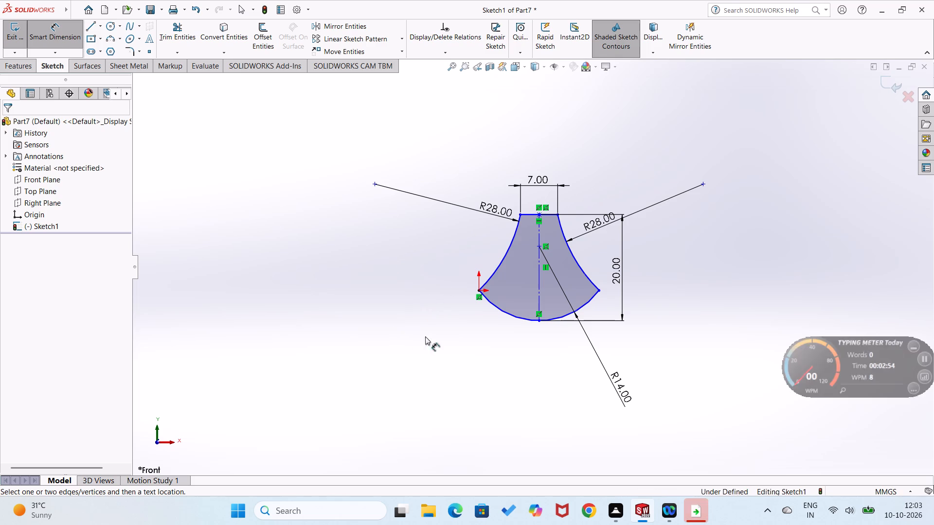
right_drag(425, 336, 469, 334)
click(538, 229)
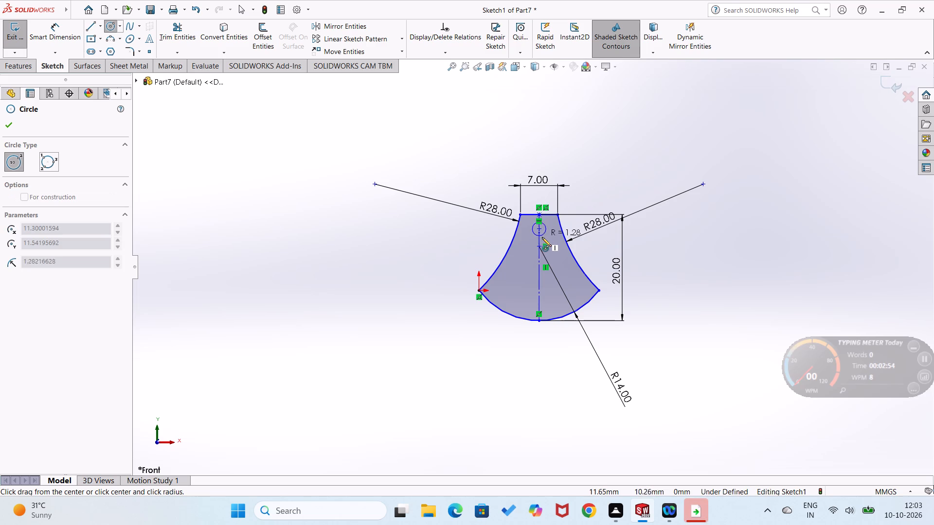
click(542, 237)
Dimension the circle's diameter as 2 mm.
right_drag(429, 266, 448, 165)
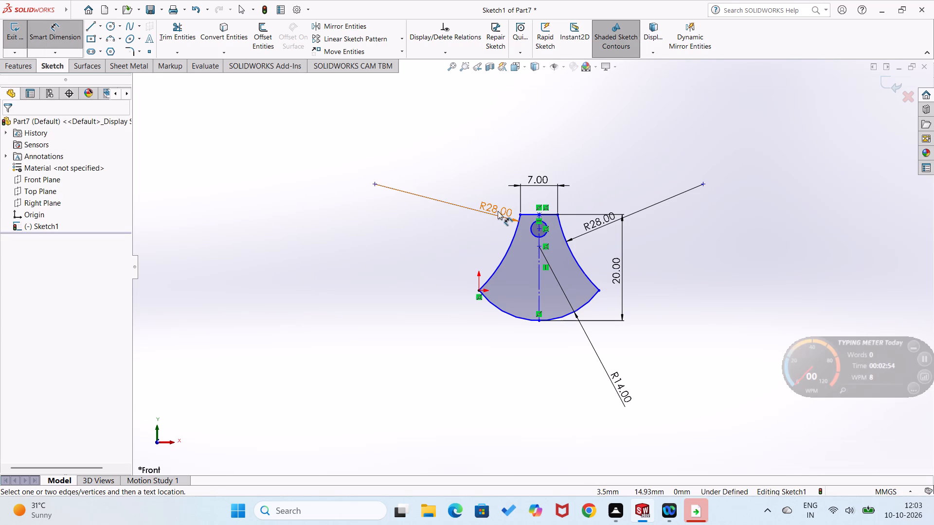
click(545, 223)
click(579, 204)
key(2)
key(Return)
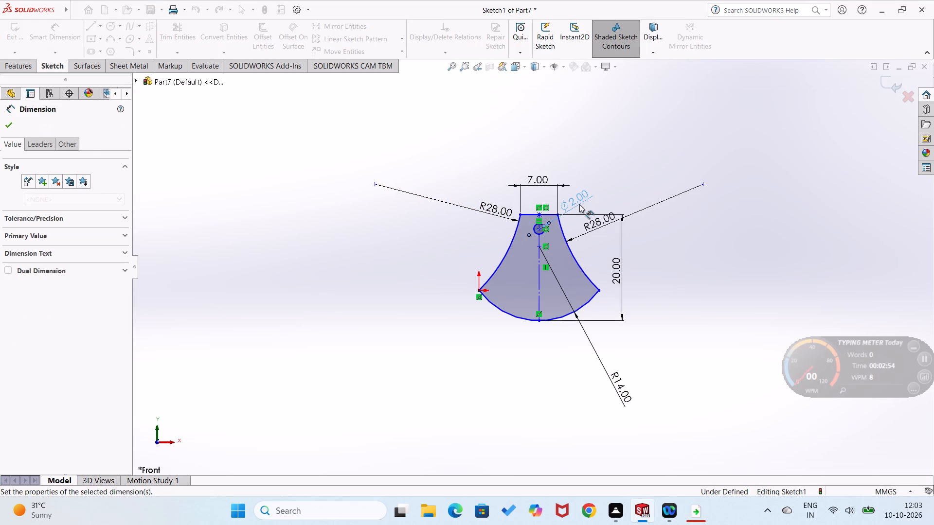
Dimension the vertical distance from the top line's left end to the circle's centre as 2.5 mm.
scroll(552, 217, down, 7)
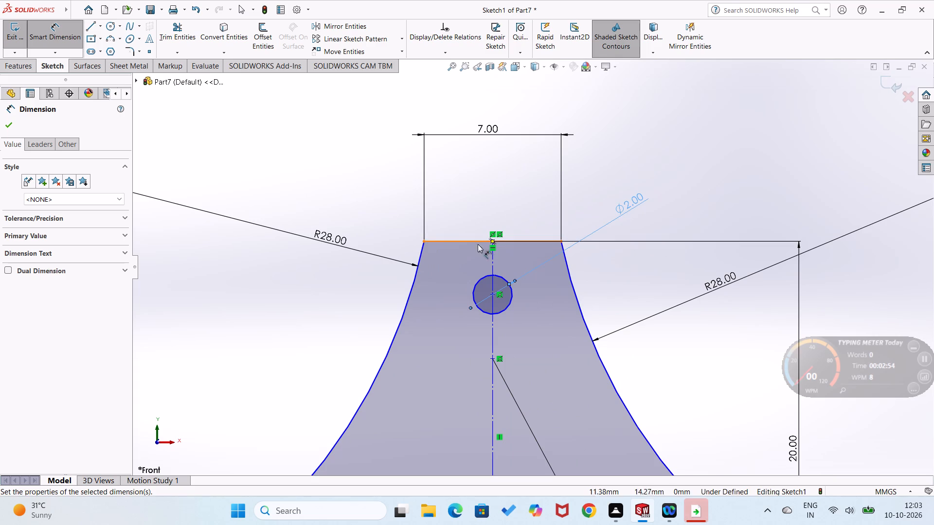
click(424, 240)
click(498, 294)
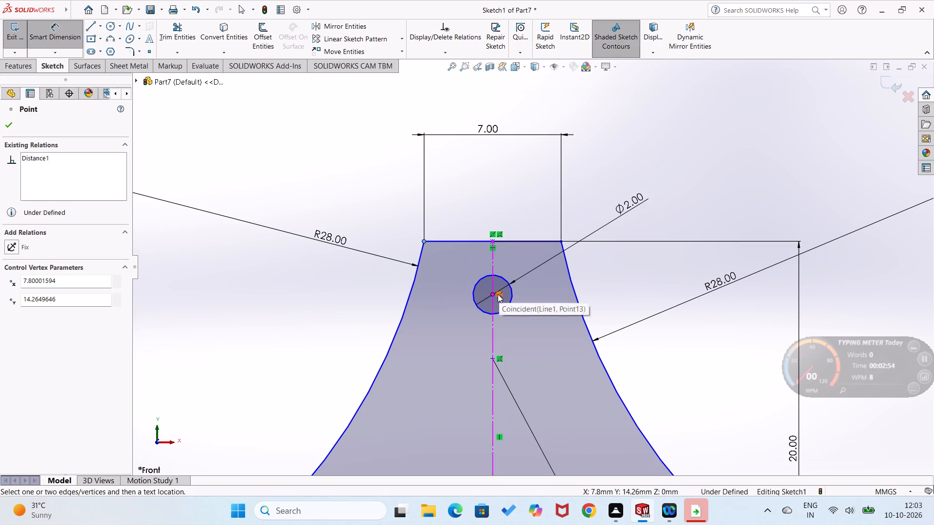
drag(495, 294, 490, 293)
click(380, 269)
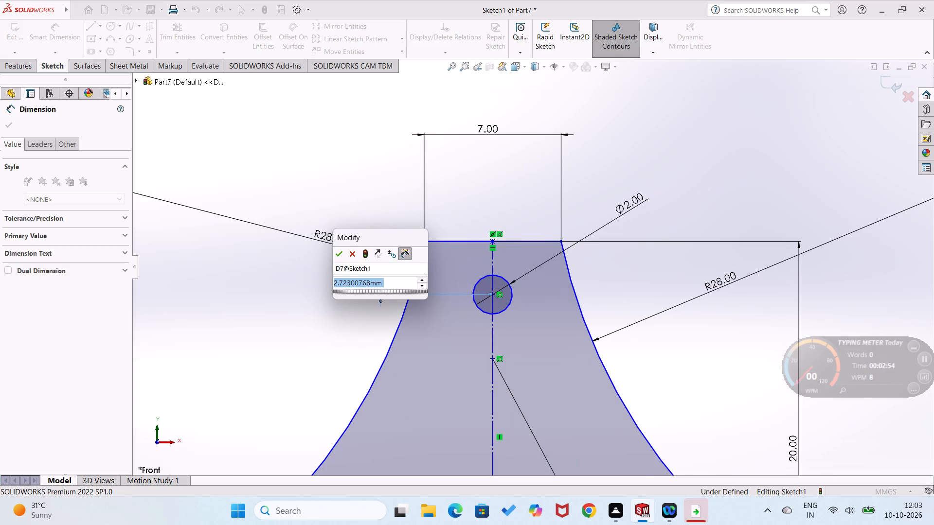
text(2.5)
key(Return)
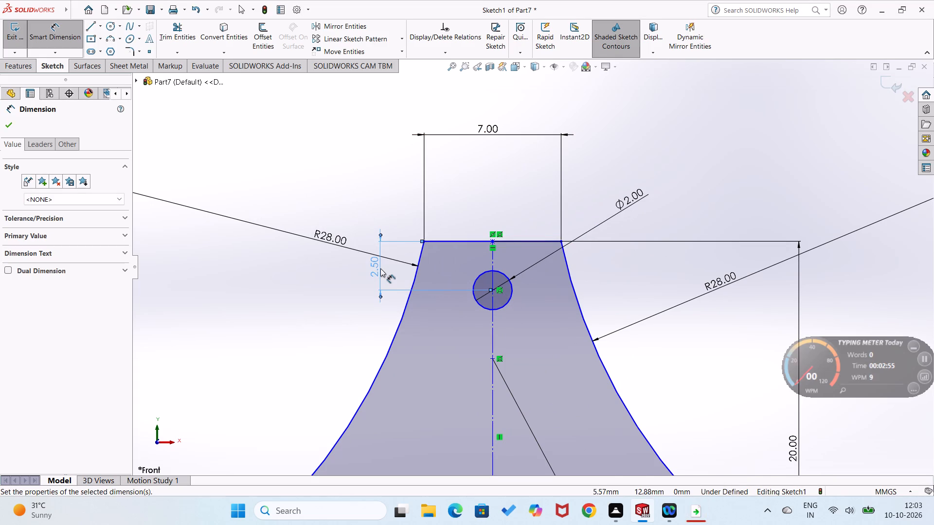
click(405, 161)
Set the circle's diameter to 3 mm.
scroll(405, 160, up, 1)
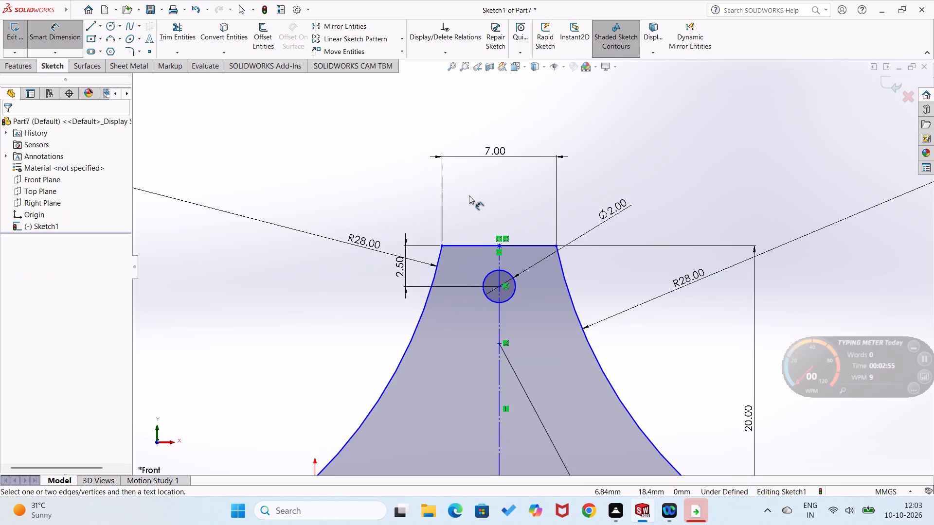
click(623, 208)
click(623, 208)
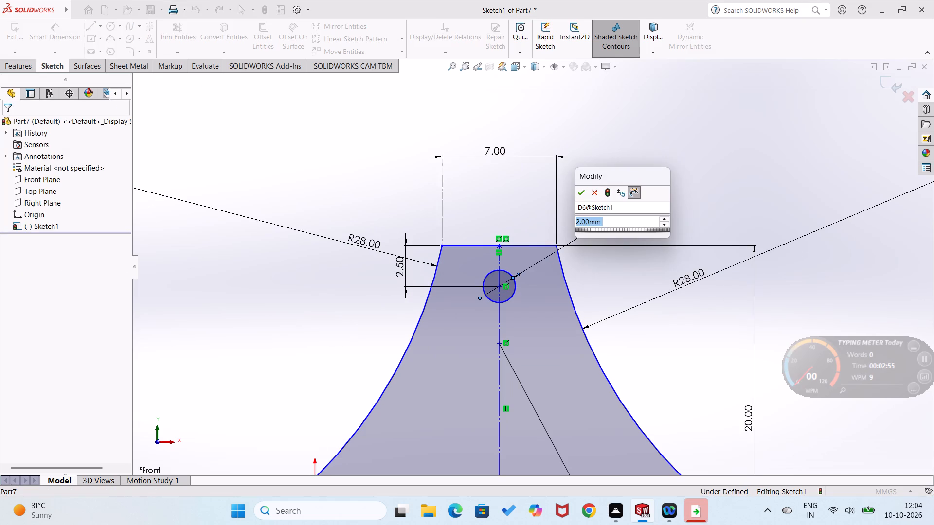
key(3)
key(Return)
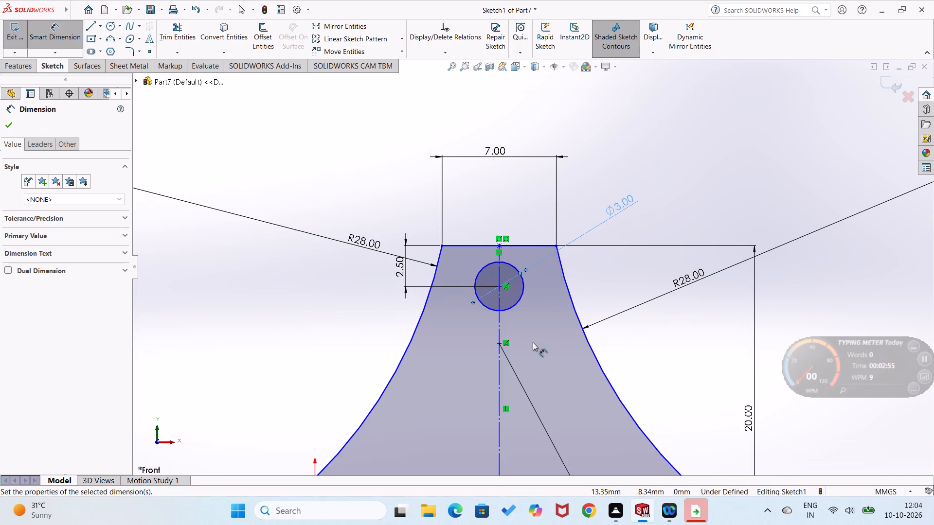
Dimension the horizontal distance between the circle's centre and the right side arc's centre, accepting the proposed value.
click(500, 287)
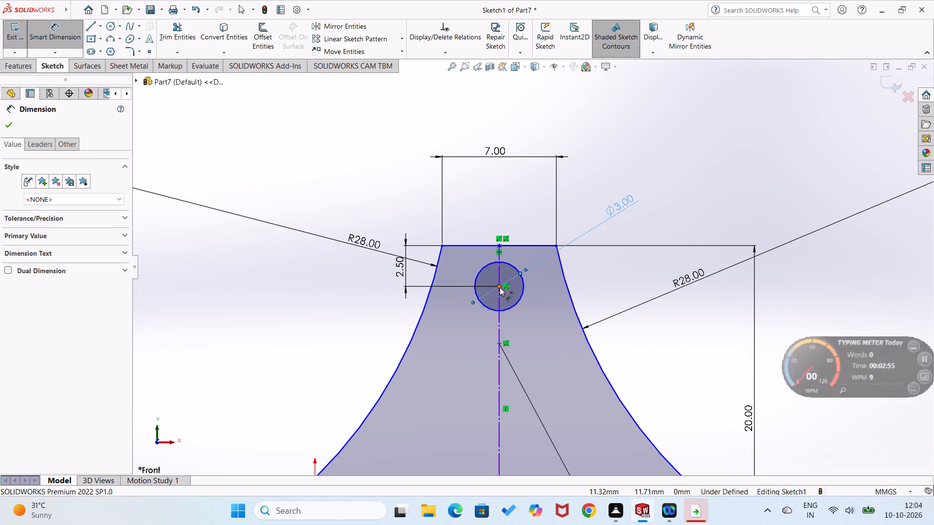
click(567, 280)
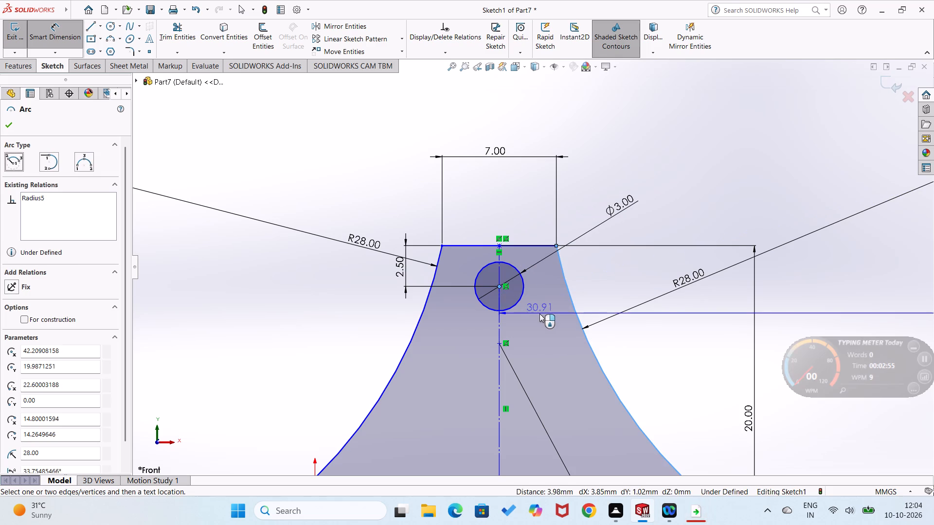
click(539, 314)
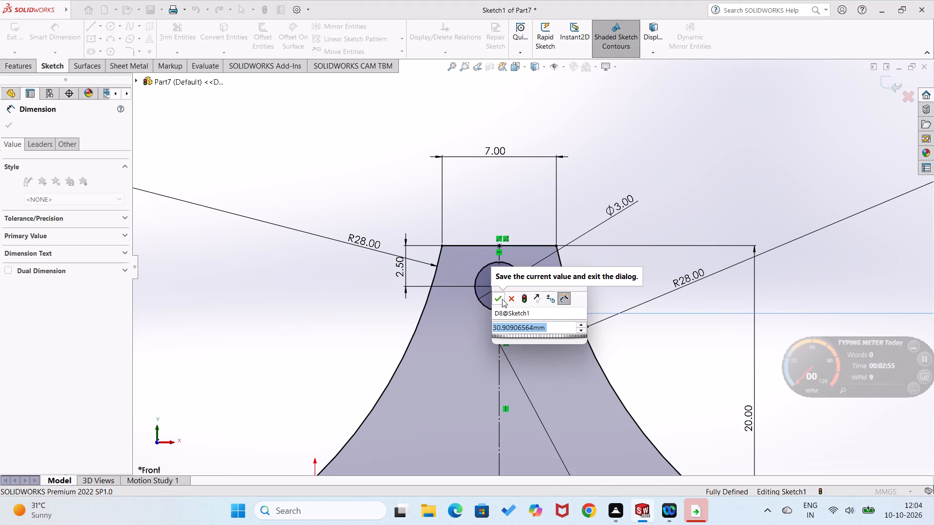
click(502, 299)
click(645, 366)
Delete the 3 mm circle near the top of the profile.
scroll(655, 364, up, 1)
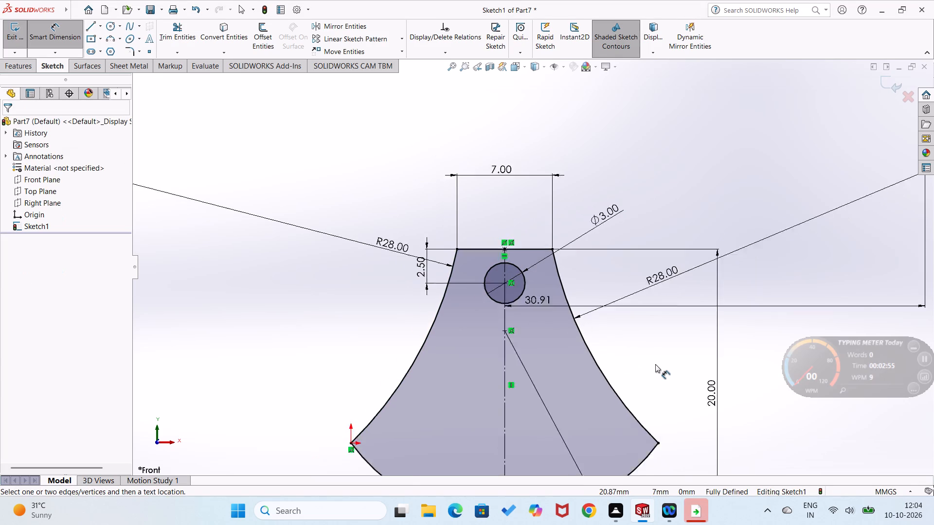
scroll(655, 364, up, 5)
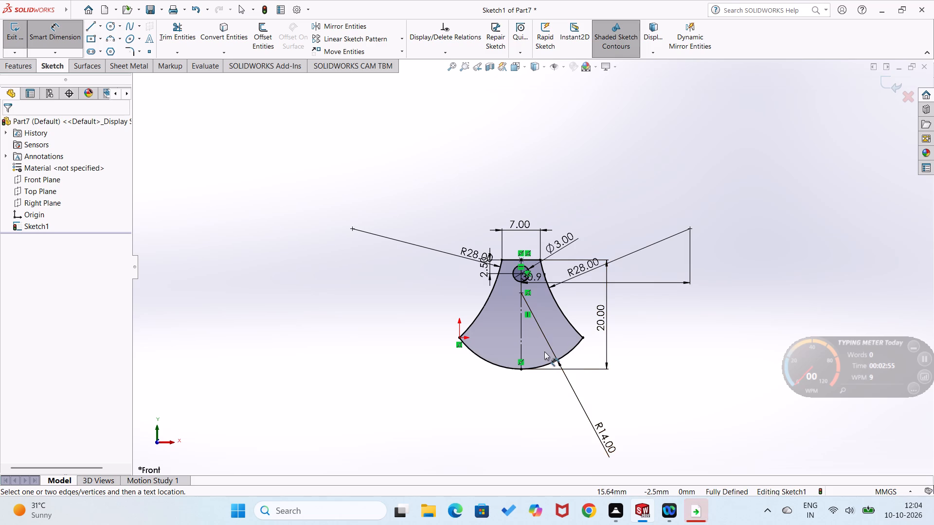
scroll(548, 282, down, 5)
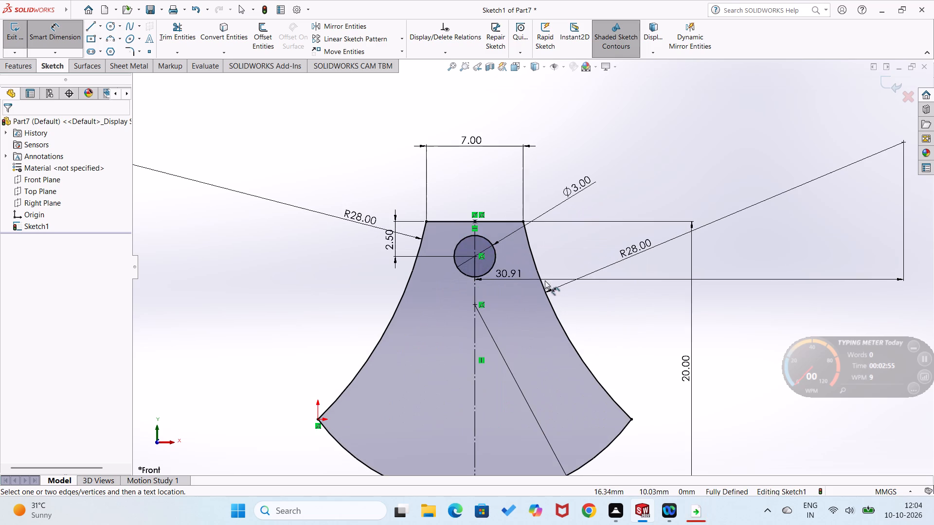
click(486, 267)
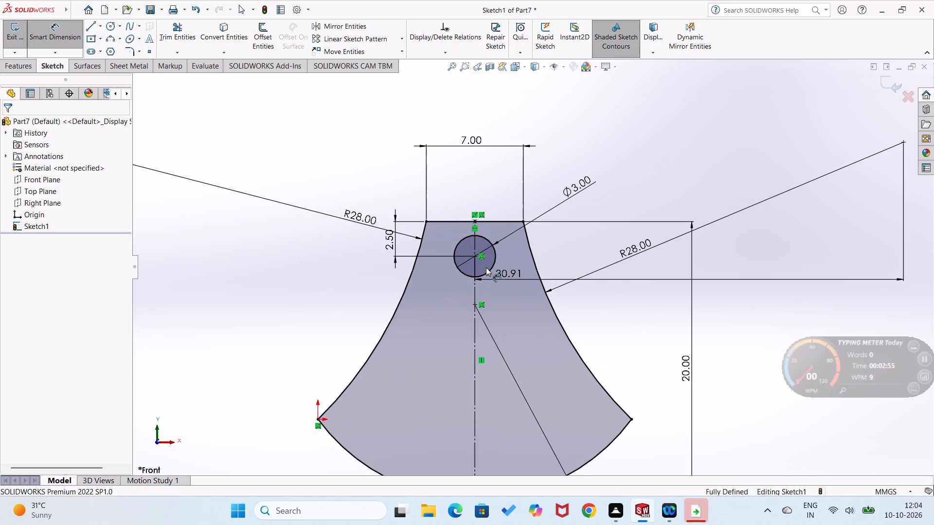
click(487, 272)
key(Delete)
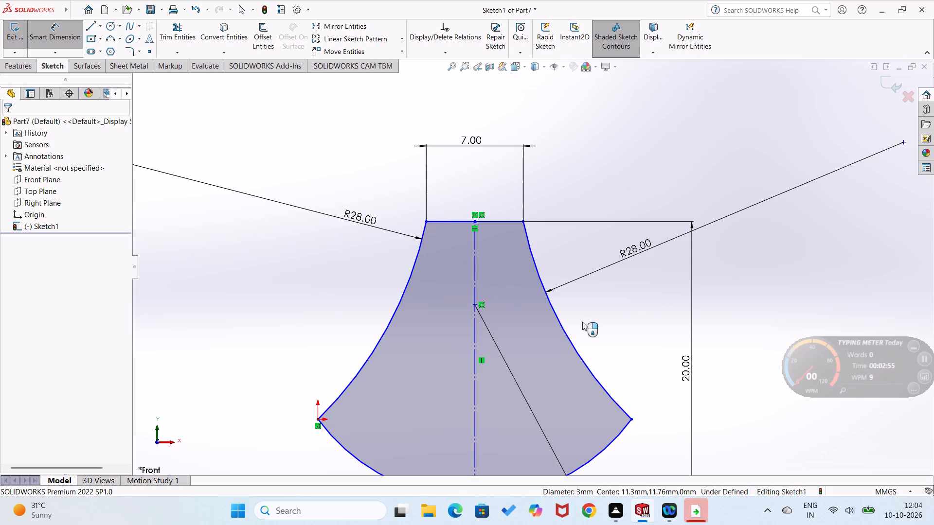
Dimension the horizontal distance from the origin to the top line's left end, accepting the proposed value.
scroll(582, 322, up, 2)
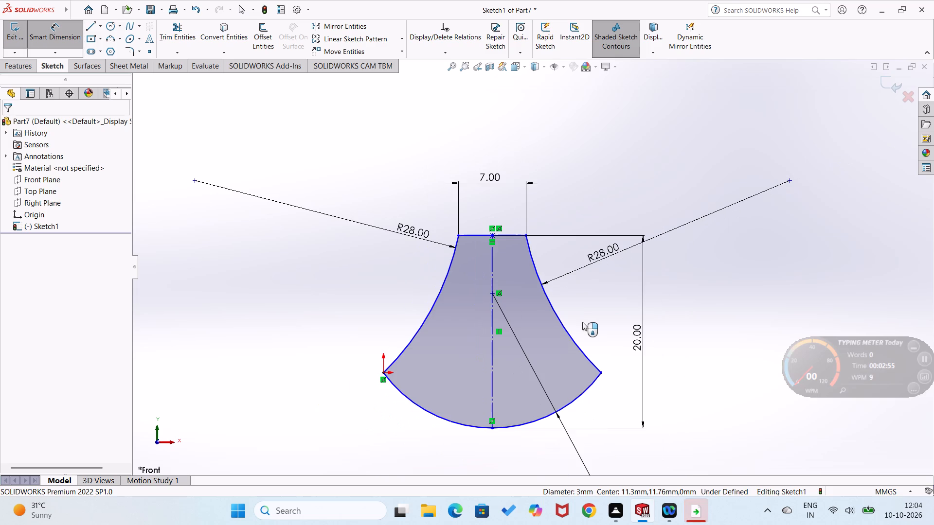
right_drag(693, 384, 702, 312)
right_drag(349, 381, 347, 290)
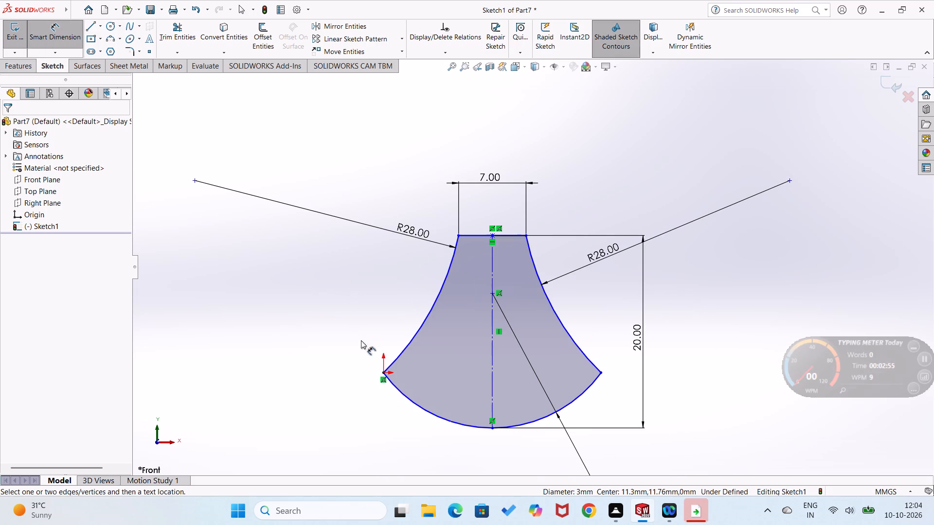
click(382, 373)
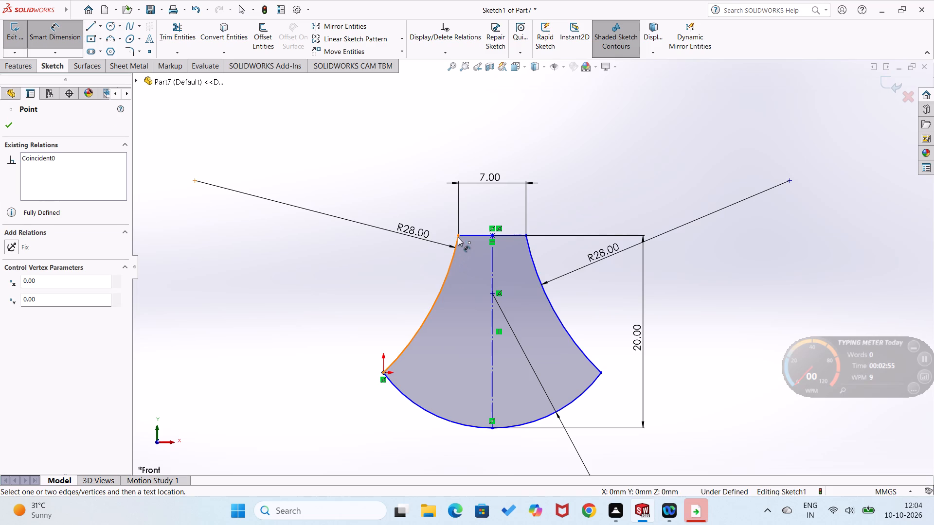
click(458, 236)
click(437, 192)
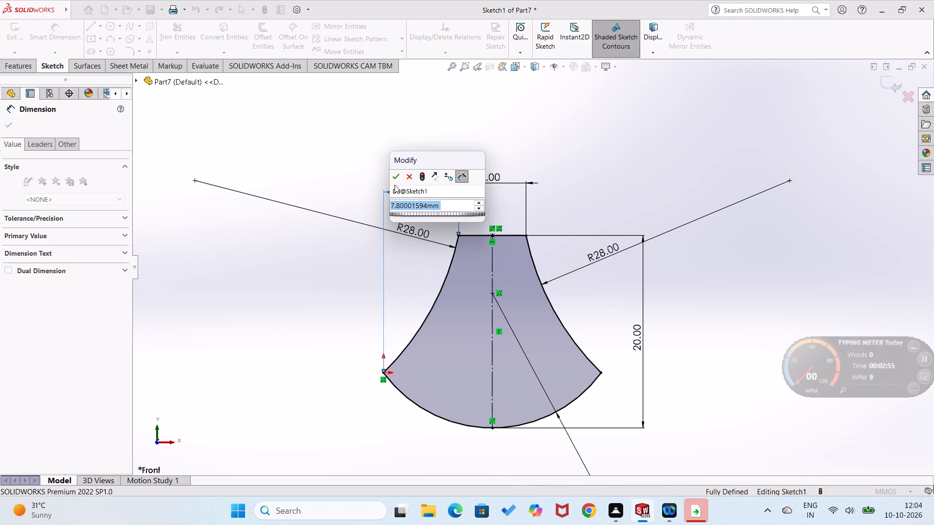
click(397, 178)
click(304, 282)
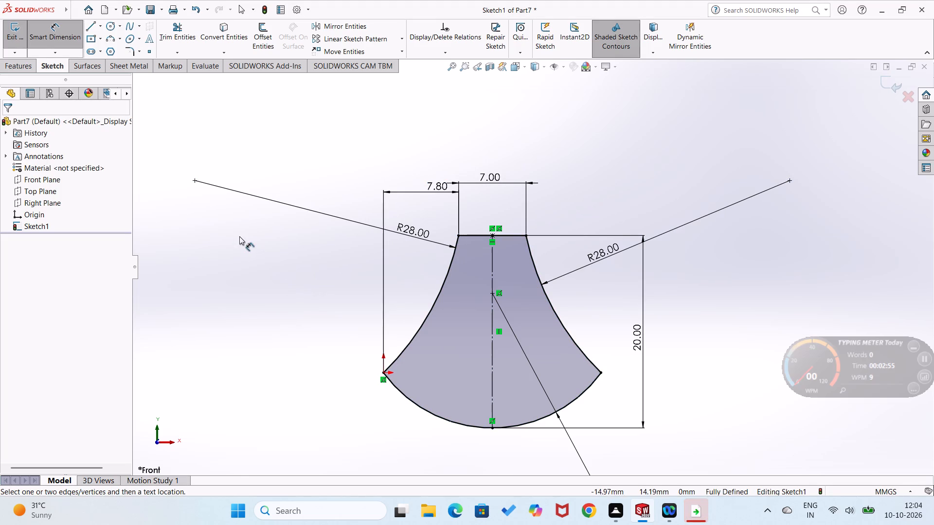
Extrude the flared profile as a blind boss 8 mm deep in the reversed direction.
click(19, 66)
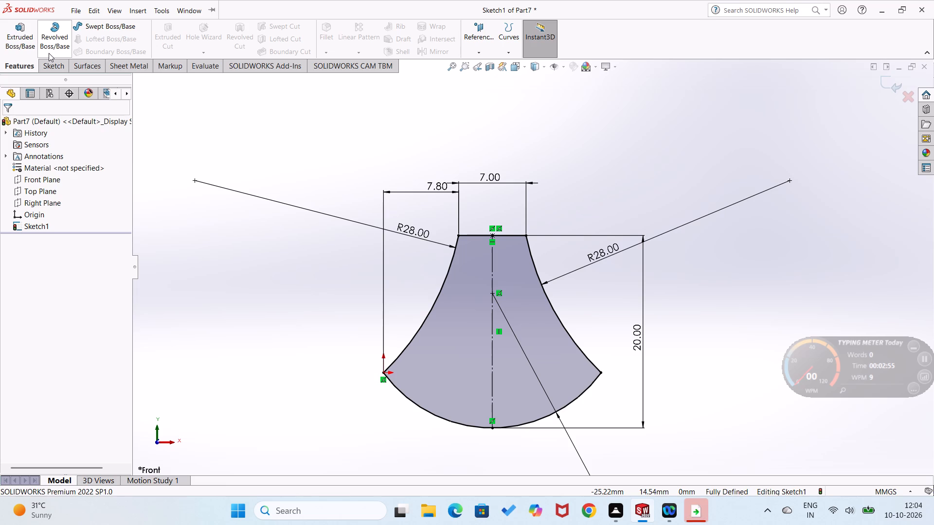
click(22, 43)
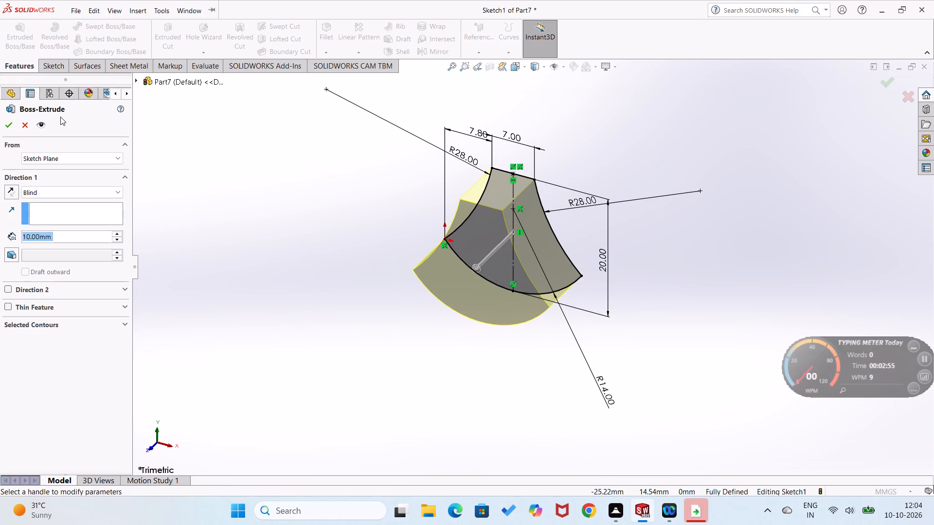
key(8)
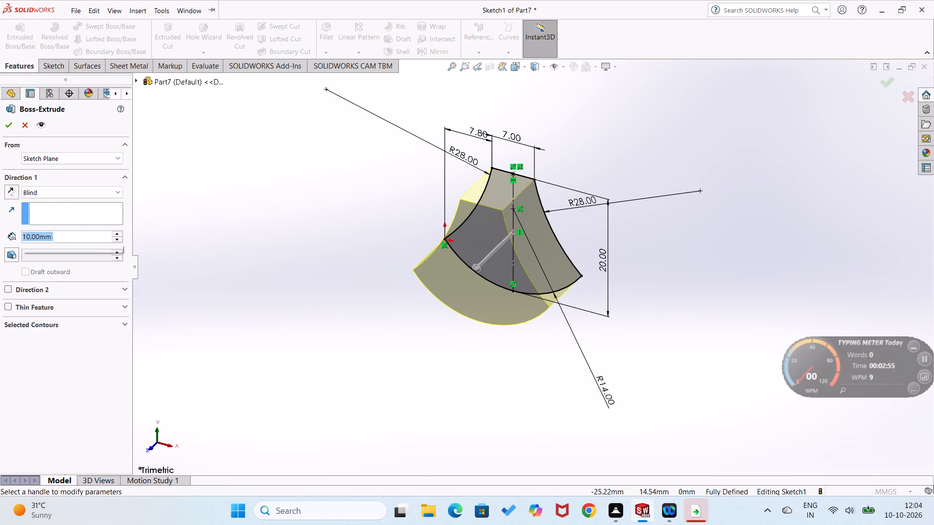
key(Return)
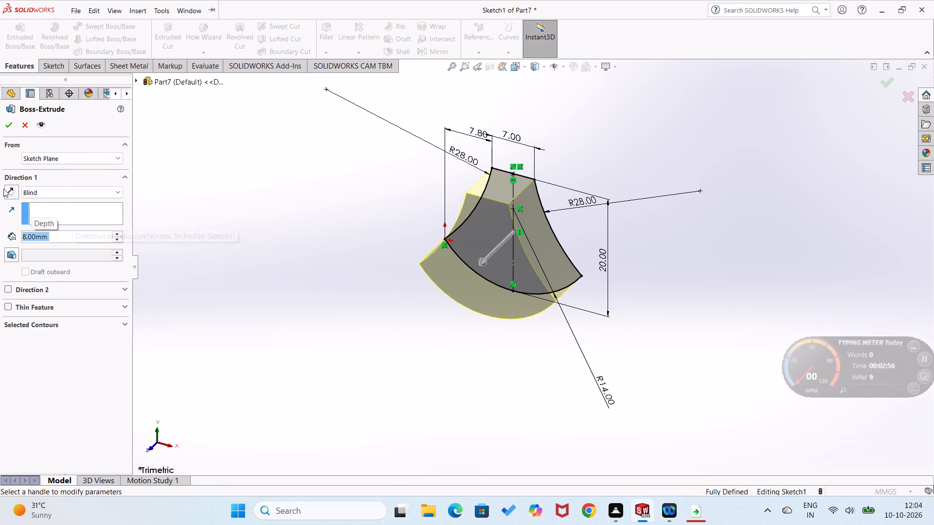
click(10, 192)
click(3, 126)
click(206, 278)
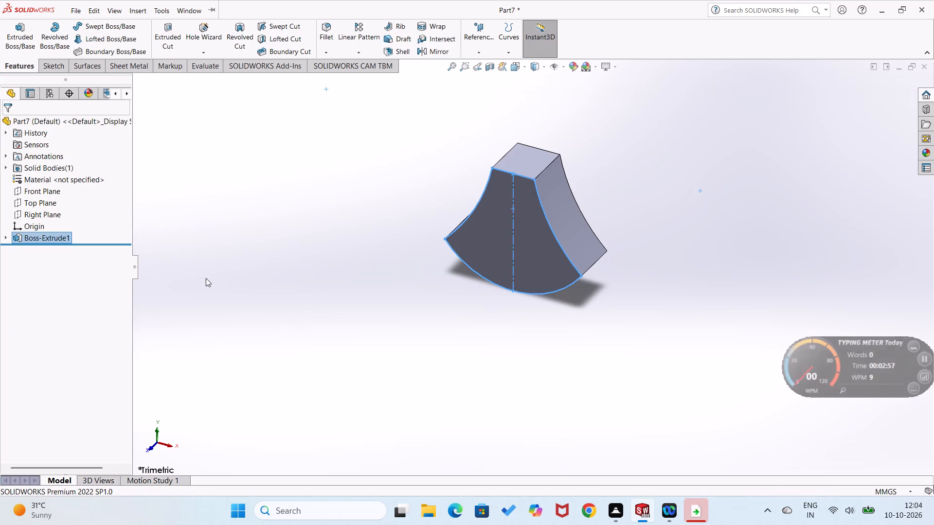
Sketch a 3 mm diameter circle on the flared body's front face, just below its top edge.
right_click(492, 238)
click(513, 225)
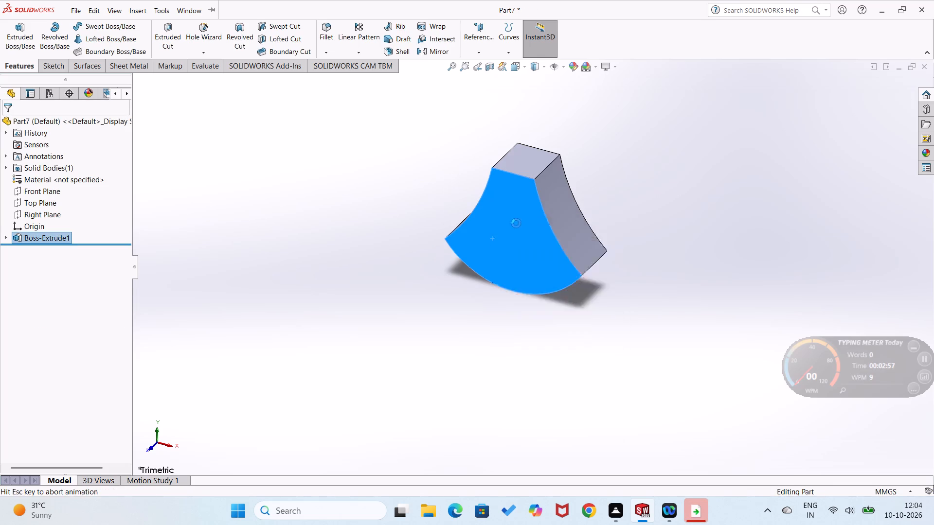
click(291, 174)
right_drag(301, 166, 255, 221)
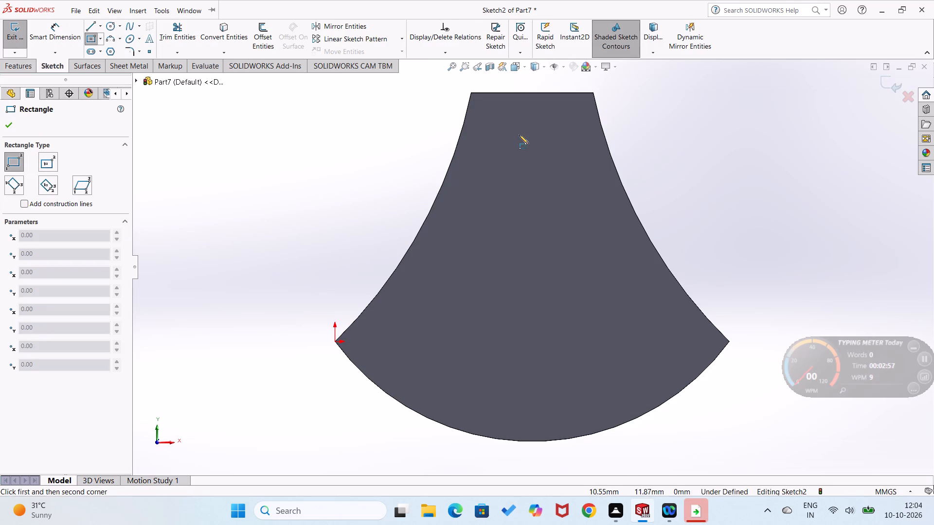
right_drag(301, 173, 339, 164)
right_drag(340, 164, 397, 153)
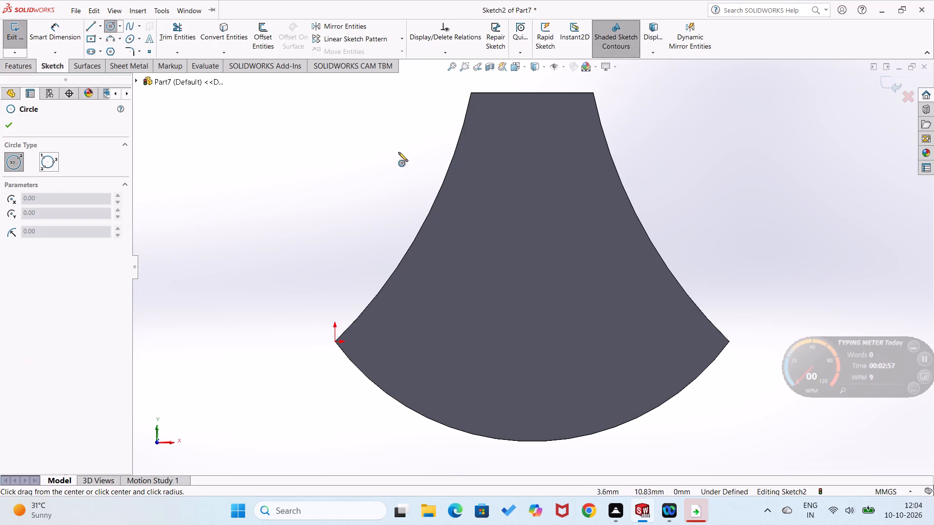
click(536, 142)
click(539, 162)
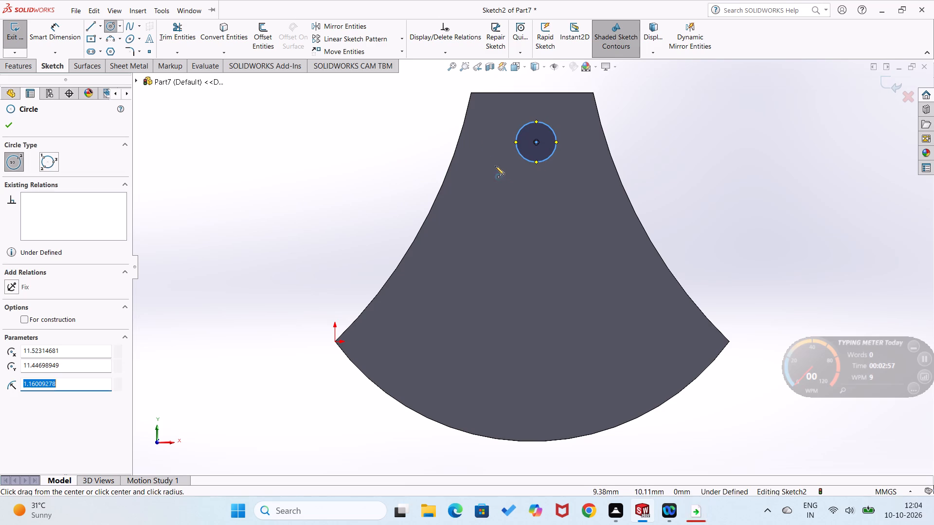
right_drag(386, 176, 409, 113)
click(554, 155)
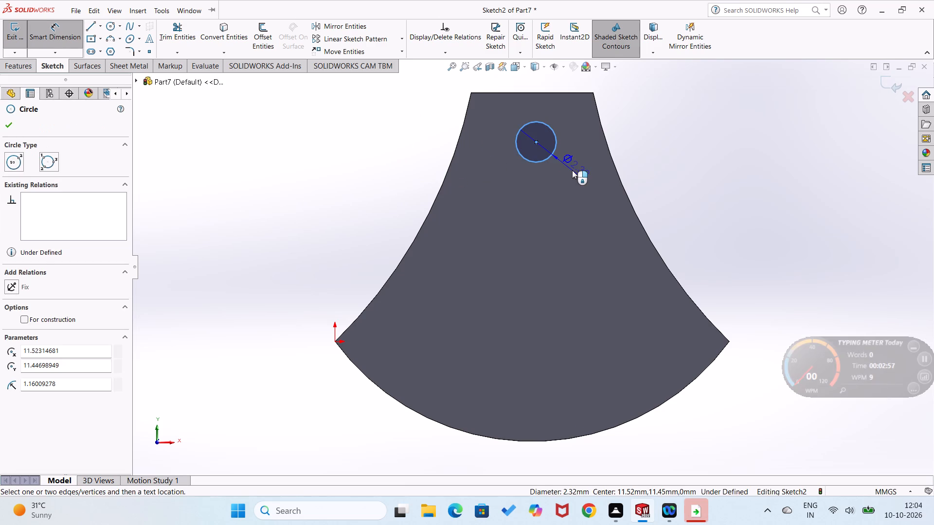
click(572, 170)
key(3)
key(Return)
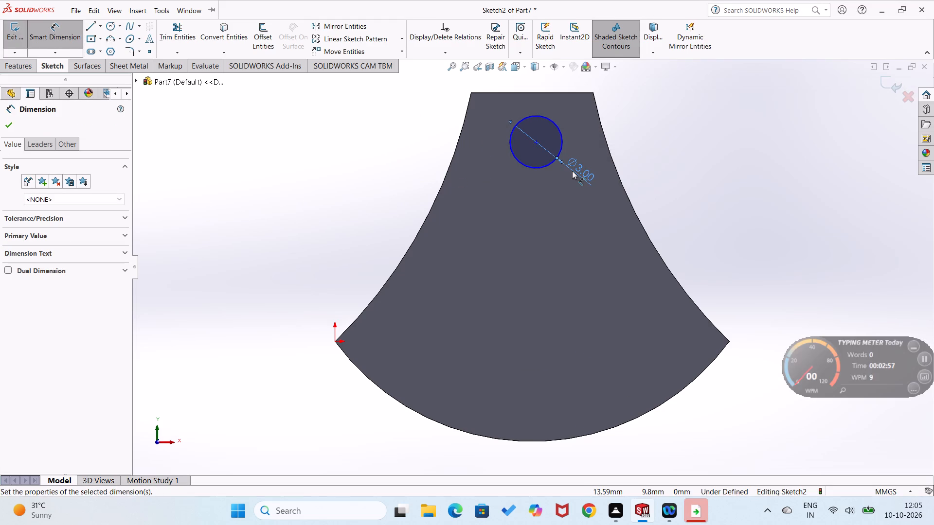
Dimension the vertical distance from the face's top corner to the circle's centre at 2.5 mm.
click(472, 93)
click(535, 142)
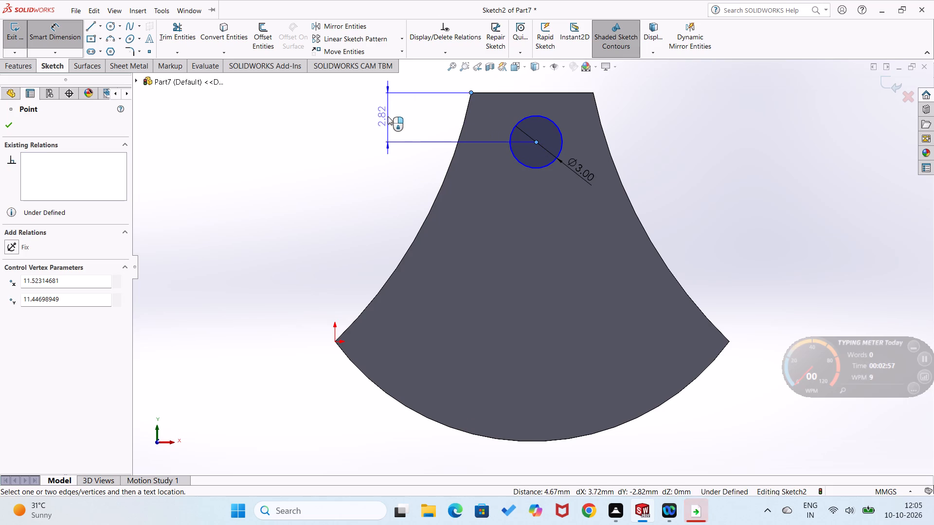
click(388, 116)
text(2.5)
key(Return)
click(390, 148)
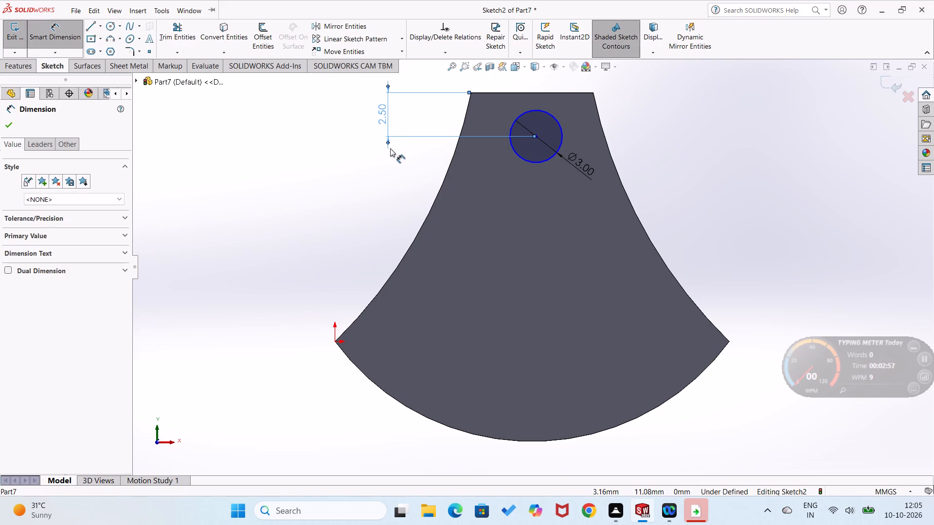
key(Escape)
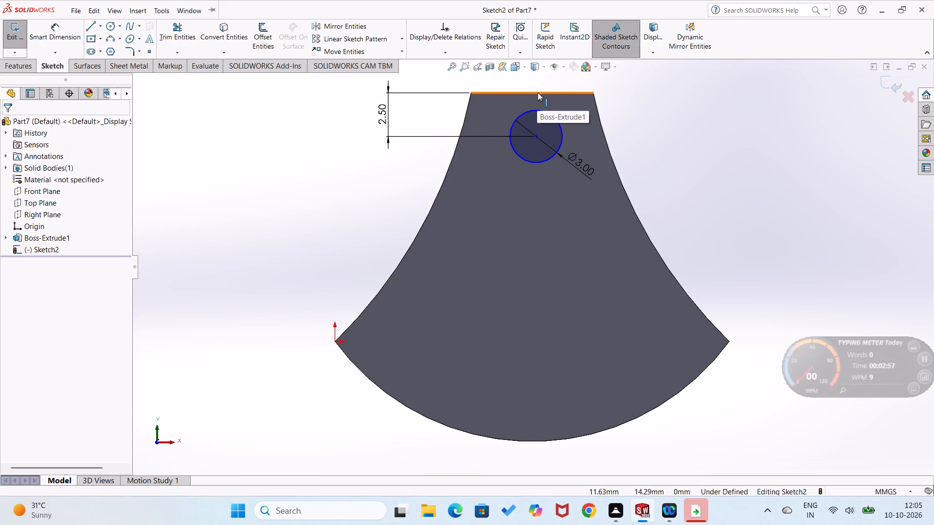
Add a vertical relation between the top edge's midpoint and the circle's centre.
click(533, 92)
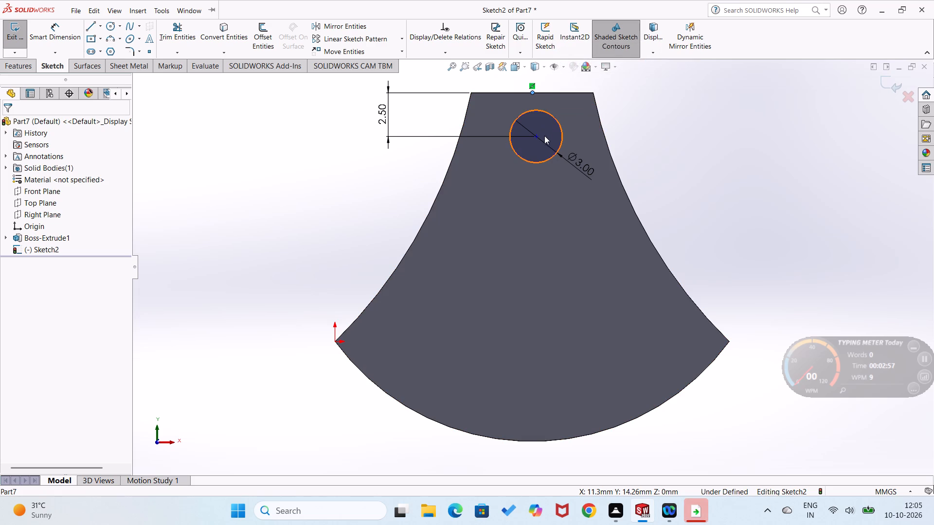
ctrl+click(537, 138)
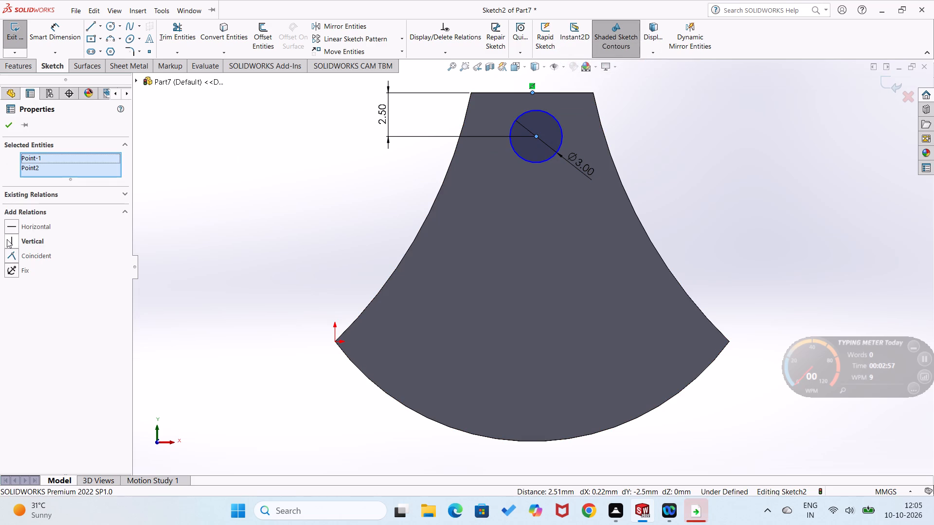
click(7, 239)
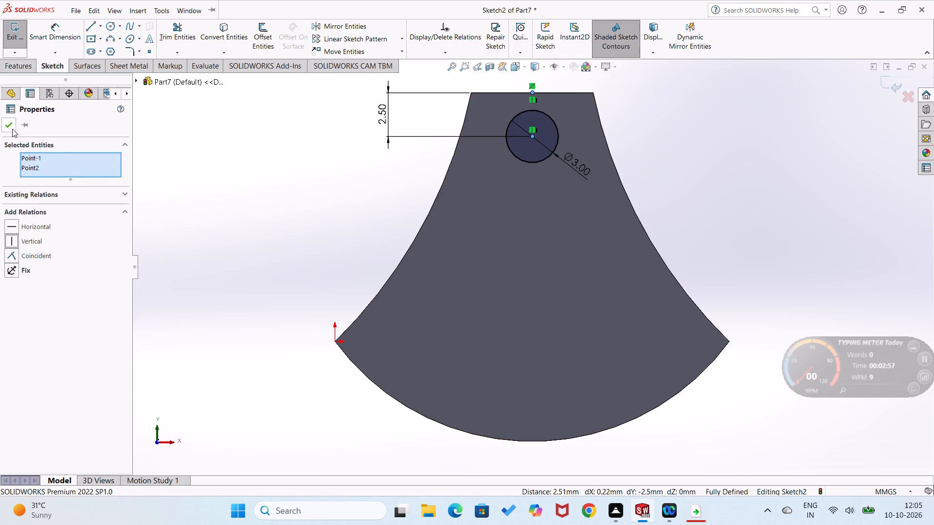
click(12, 129)
Extrude the 3 mm circle as a blind boss 8 mm deep, merged with the body.
click(15, 71)
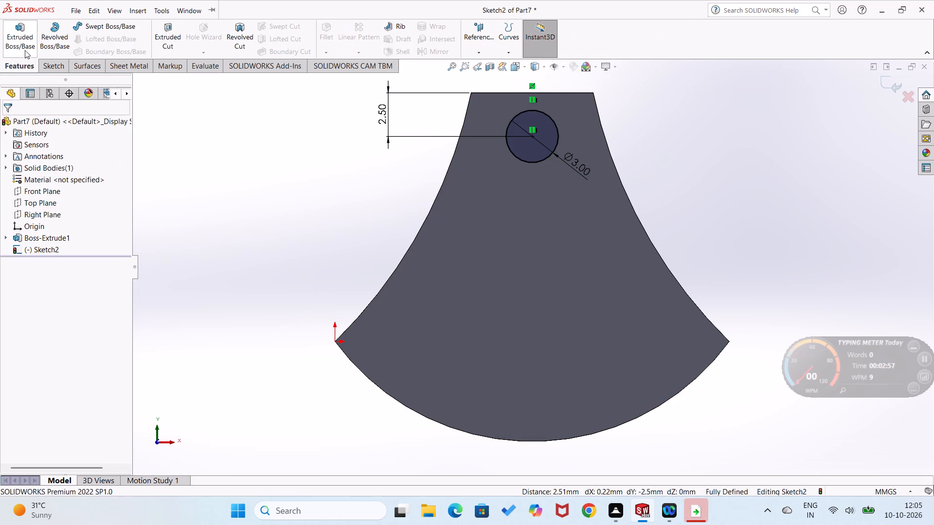
click(24, 46)
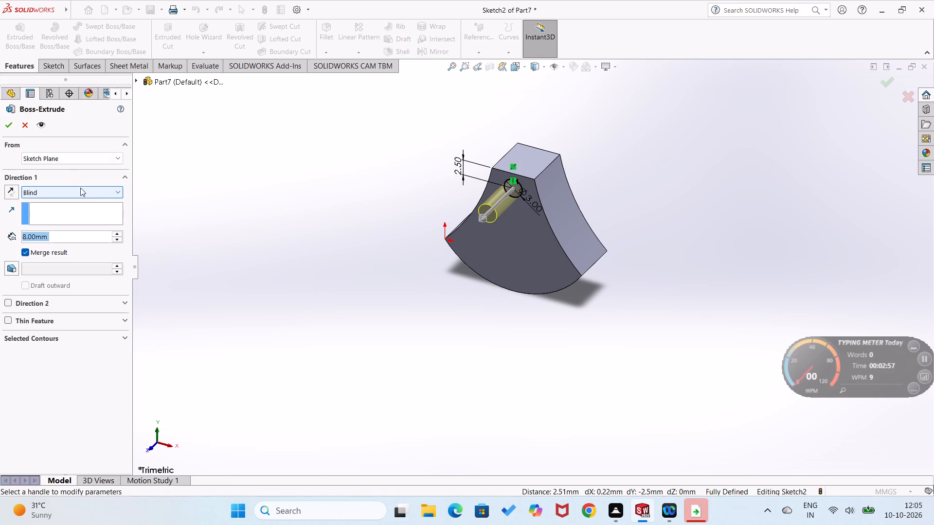
click(8, 124)
click(199, 256)
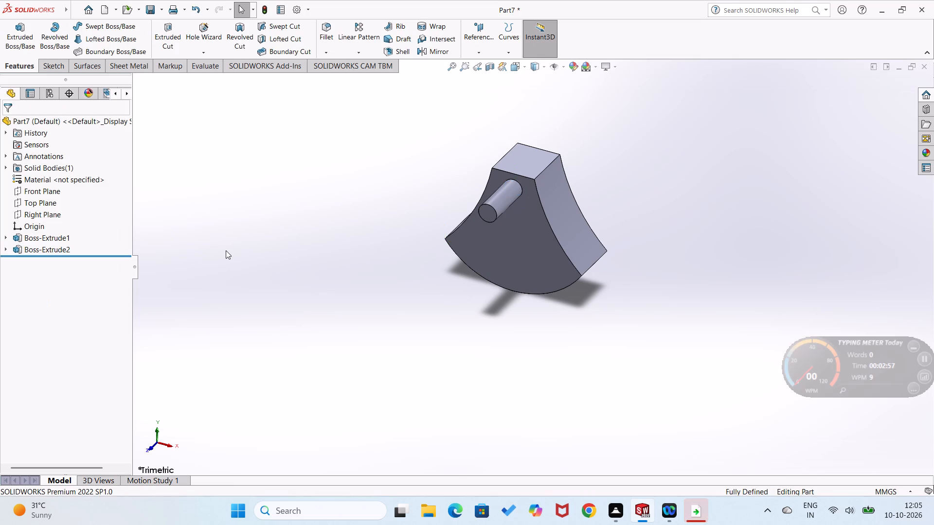
Sketch a vertical construction line on the body's back face from the top edge's midpoint to the bottom arc's midpoint.
middle_drag(227, 270, 161, 429)
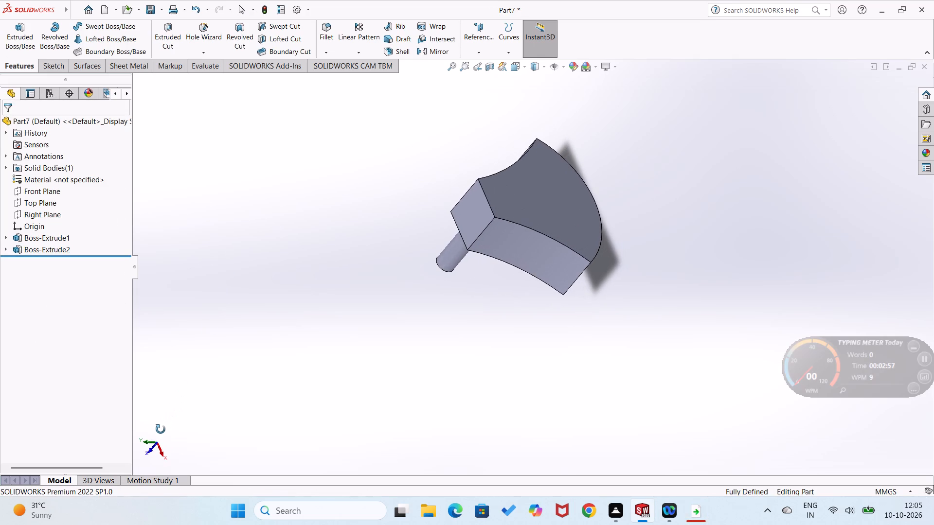
middle_drag(161, 429, 145, 440)
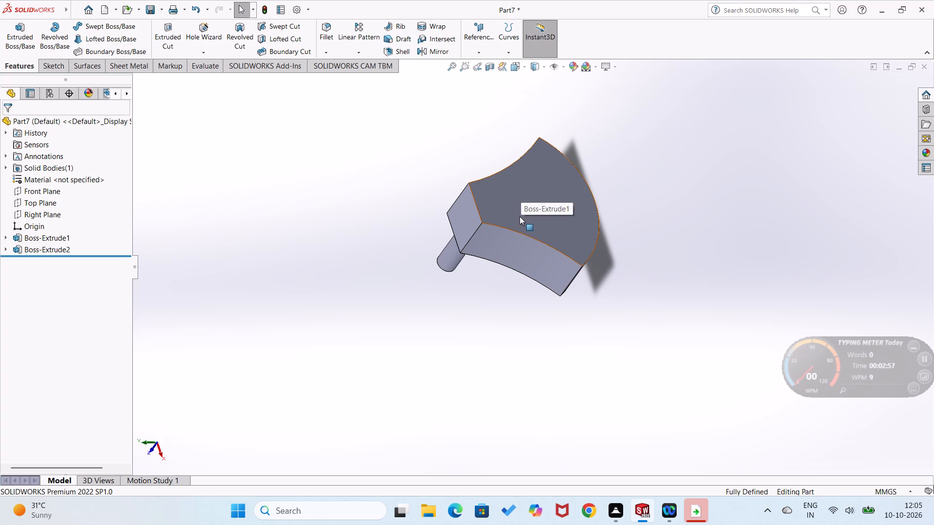
right_click(519, 216)
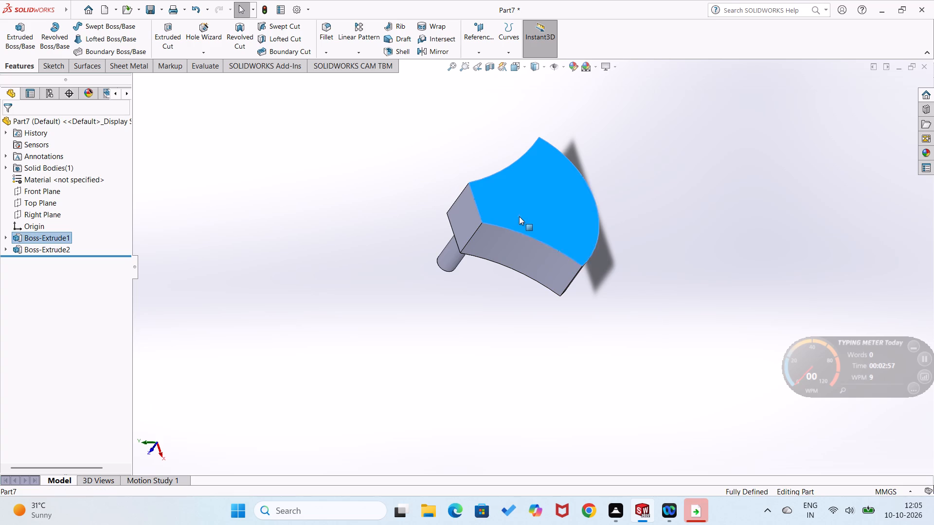
click(540, 203)
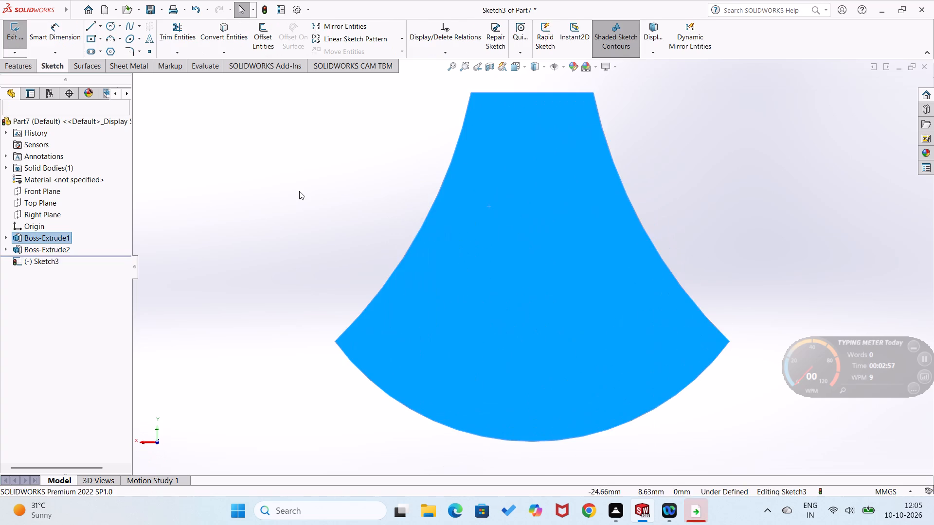
click(299, 191)
right_drag(320, 175, 264, 242)
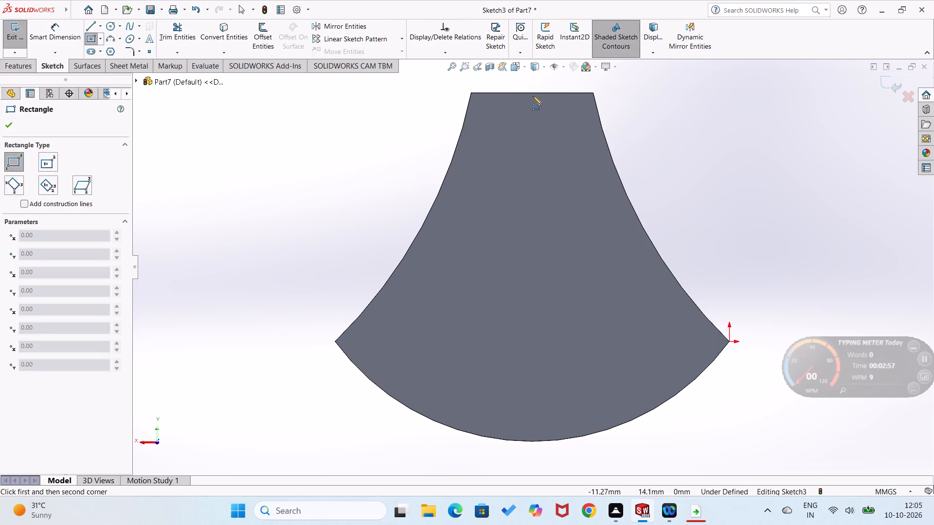
right_drag(742, 164, 653, 188)
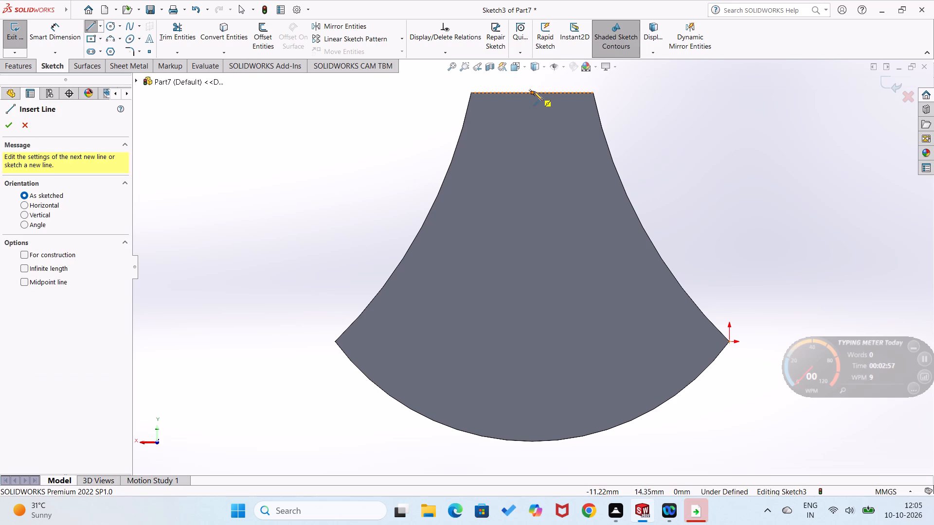
click(533, 91)
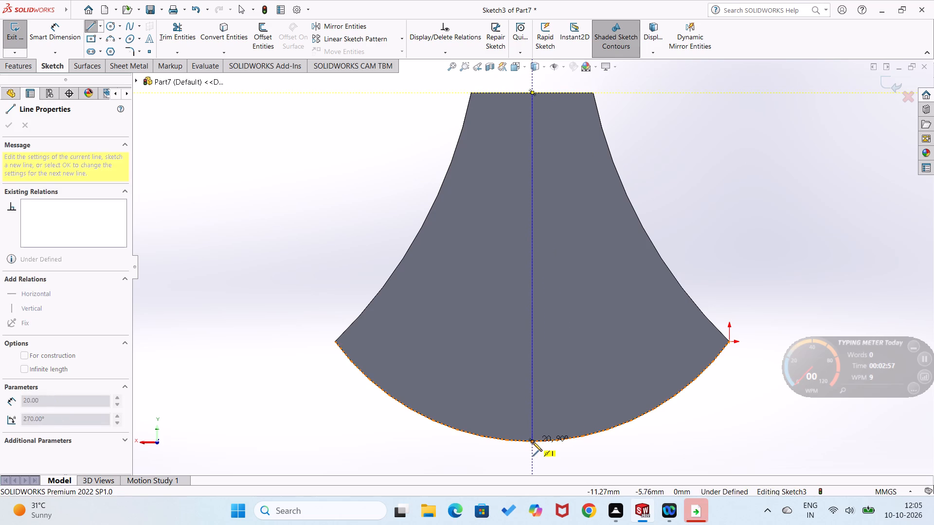
click(533, 442)
right_click(546, 401)
click(569, 385)
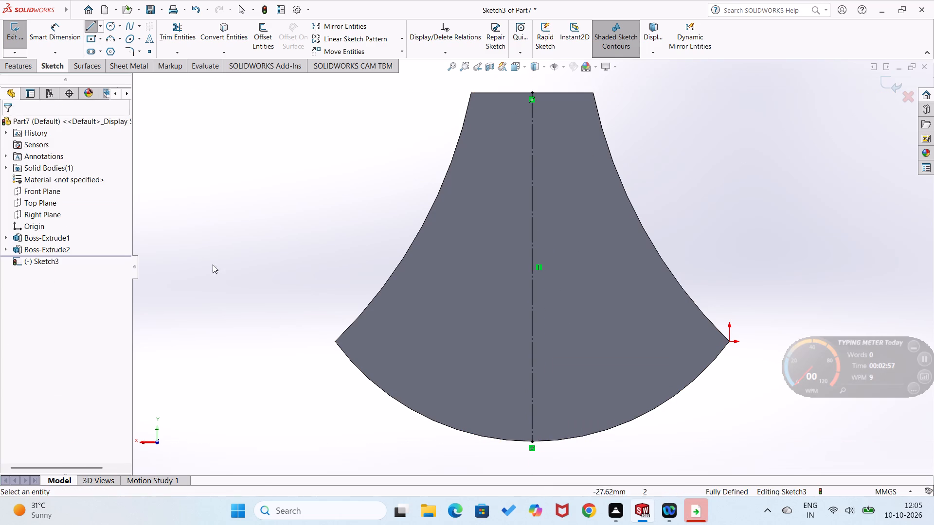
Sketch a 12 mm diameter circle centred on the construction line's midpoint.
right_drag(210, 262, 290, 234)
click(532, 266)
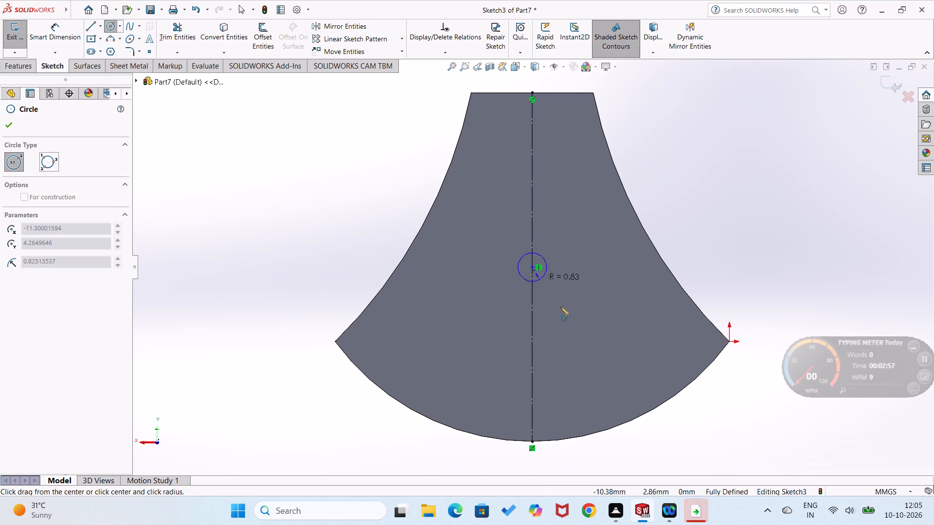
click(603, 336)
right_drag(242, 270, 259, 179)
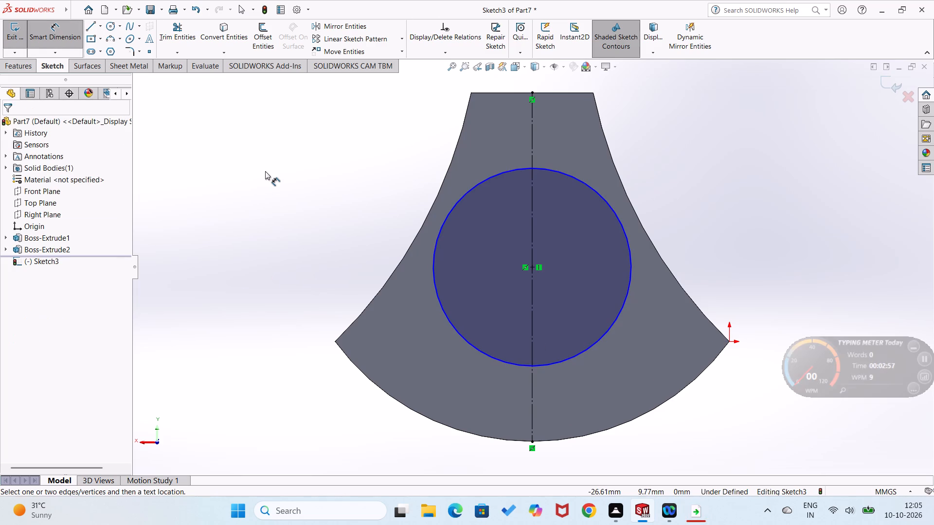
click(435, 250)
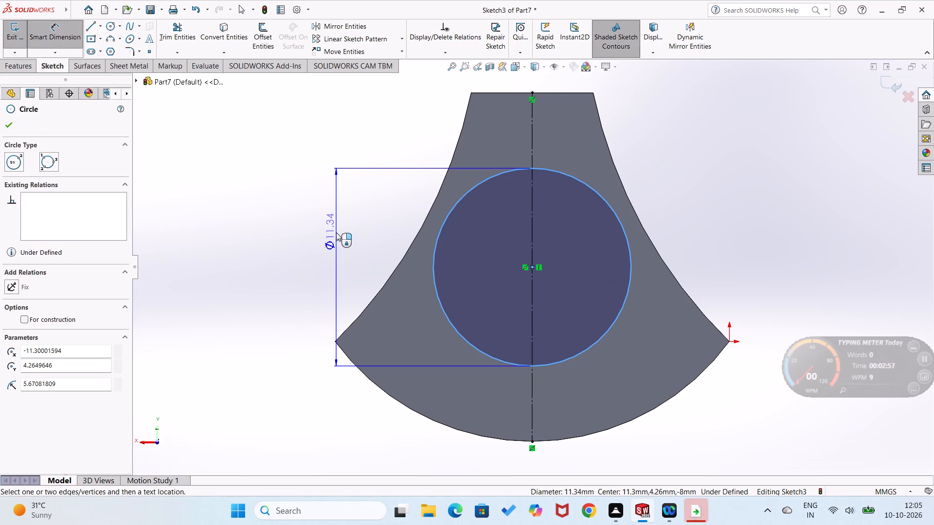
click(336, 232)
text(12)
key(Return)
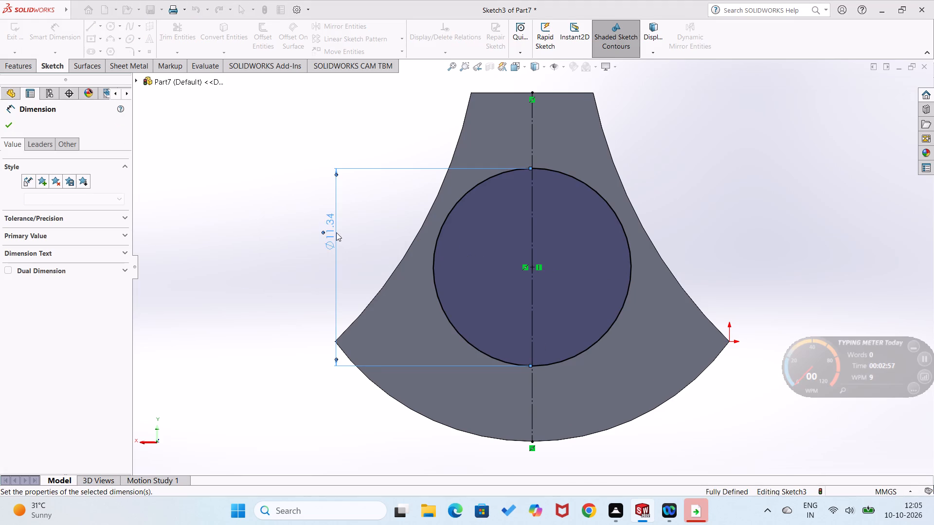
click(229, 201)
Extrude the 12 mm circle as a blind boss 25 mm deep, merged with the body.
click(18, 65)
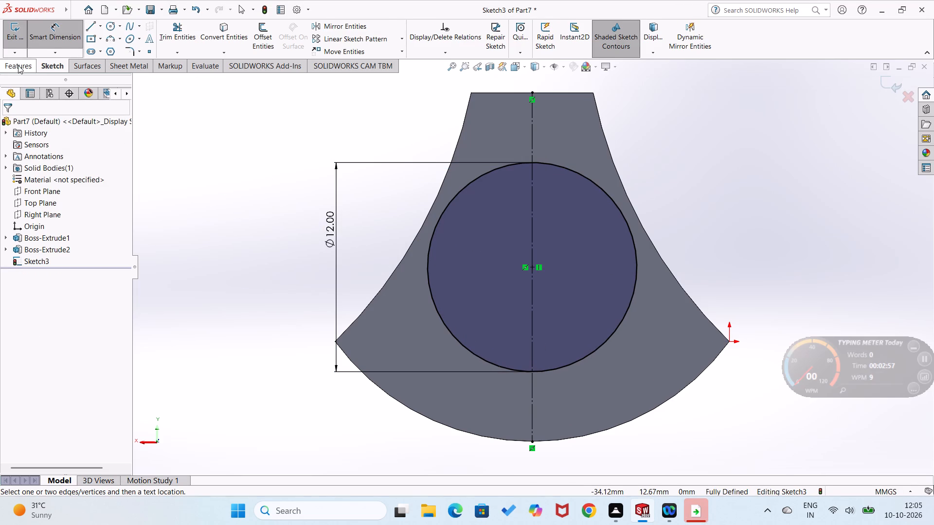
click(32, 49)
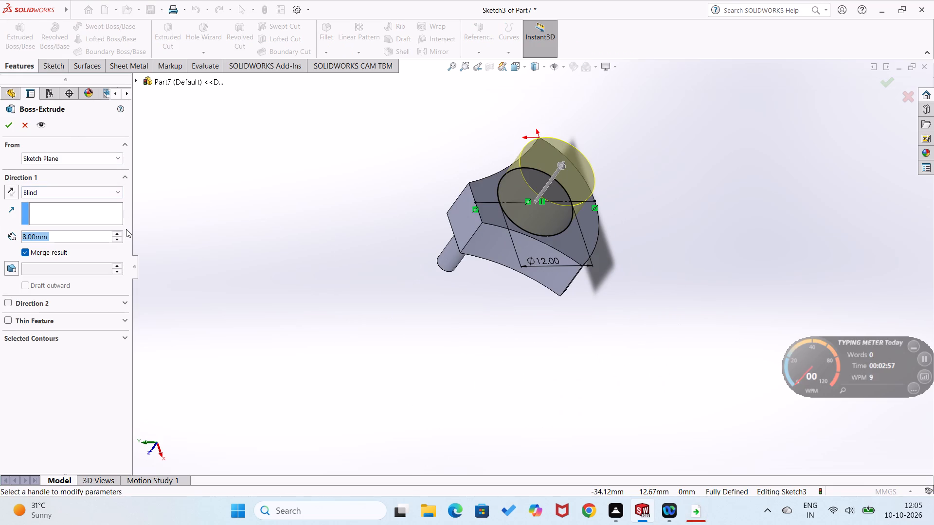
text(25)
key(Return)
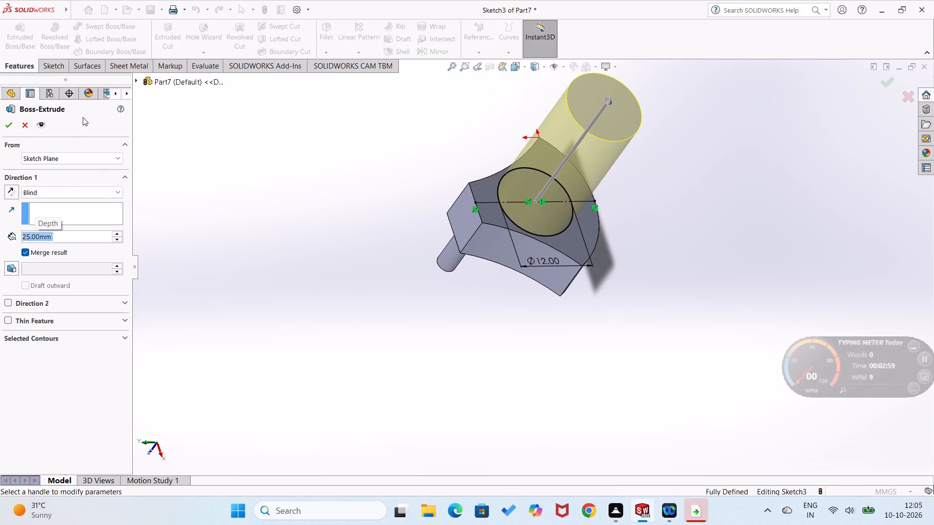
click(12, 128)
click(217, 224)
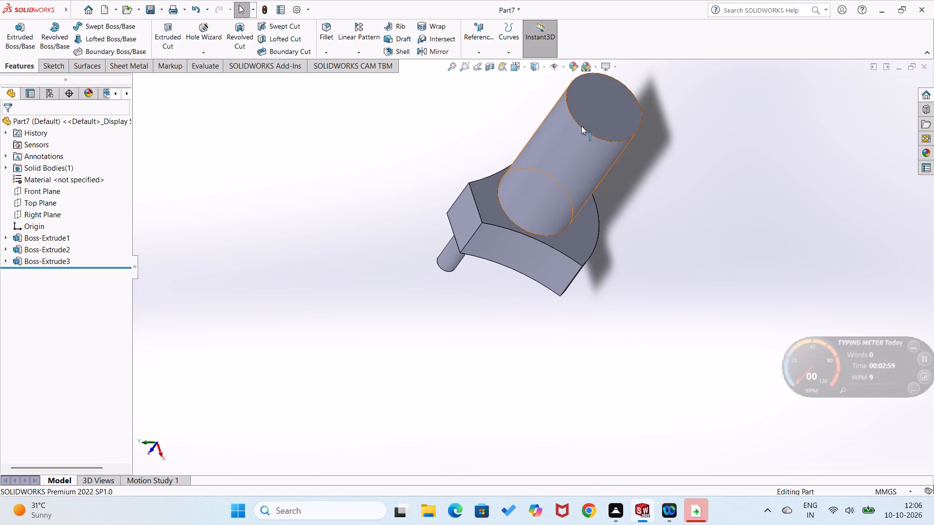
Sketch a smaller circle on the large cylinder's end face, concentric with its circular edge.
right_click(603, 117)
click(627, 104)
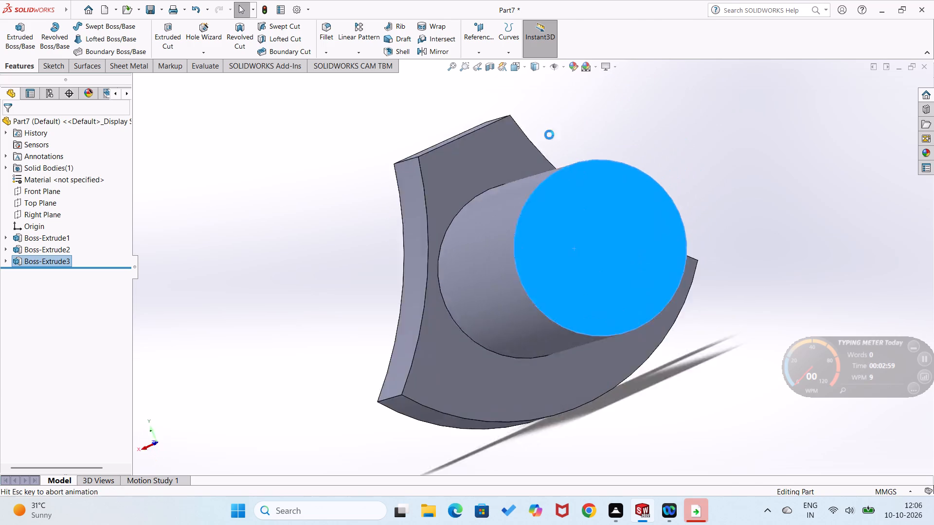
click(297, 162)
right_drag(283, 181, 375, 178)
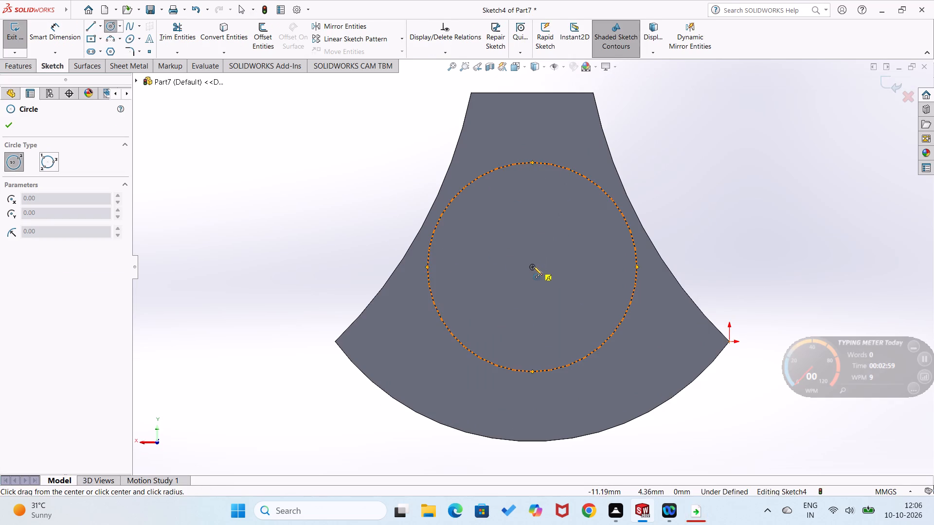
drag(533, 266, 536, 274)
click(586, 314)
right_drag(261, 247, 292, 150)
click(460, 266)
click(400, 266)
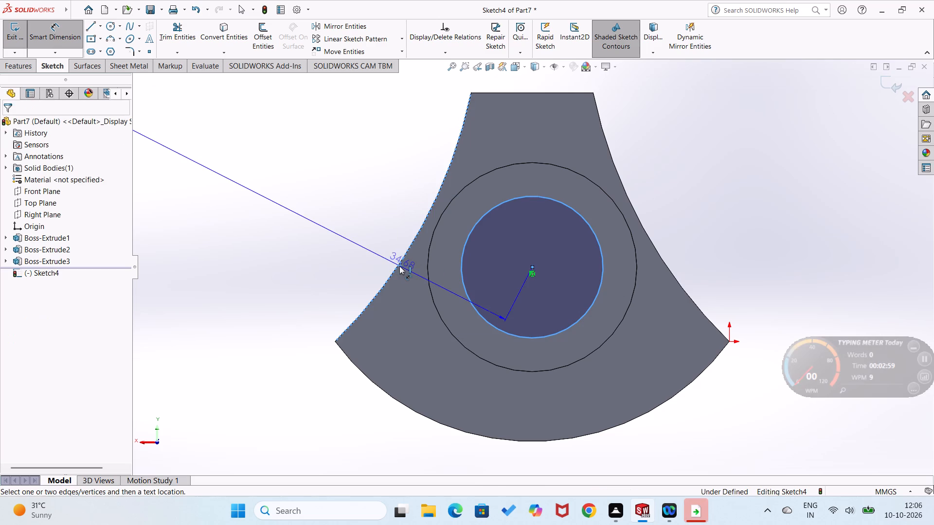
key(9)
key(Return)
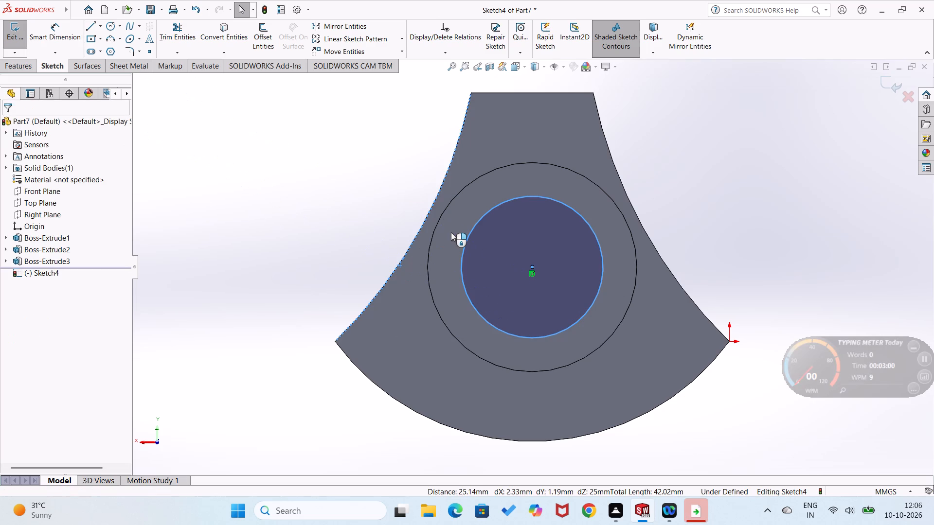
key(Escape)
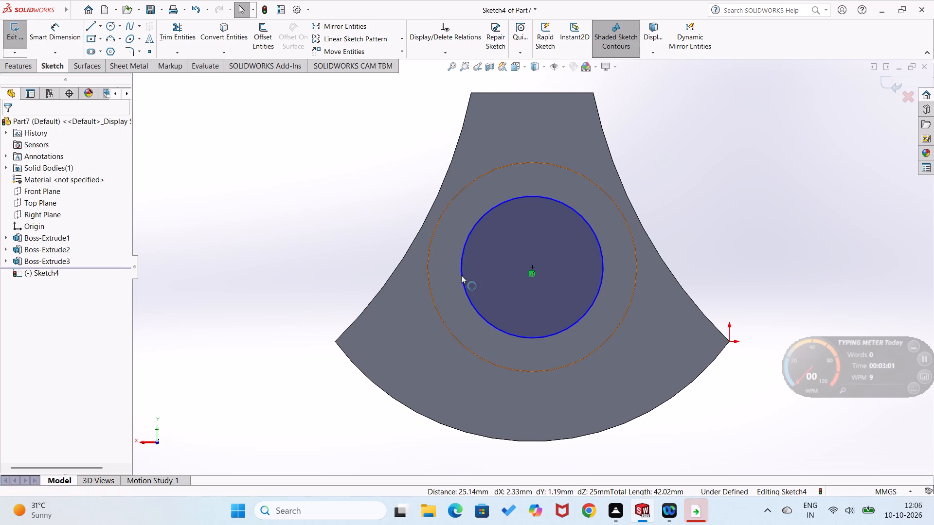
Dimension the small circle on the large cylinder's end face to a 9 mm diameter.
right_drag(346, 259, 345, 124)
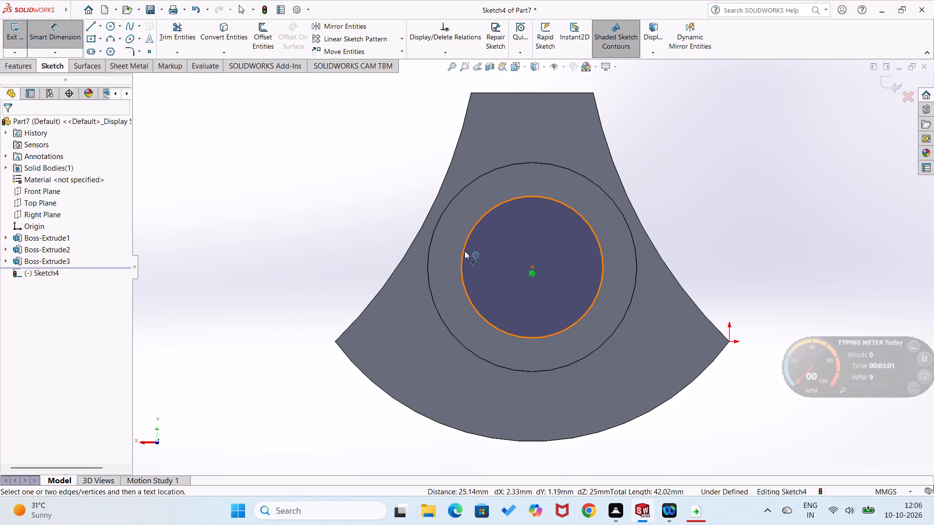
click(465, 251)
click(360, 237)
key(9)
key(Return)
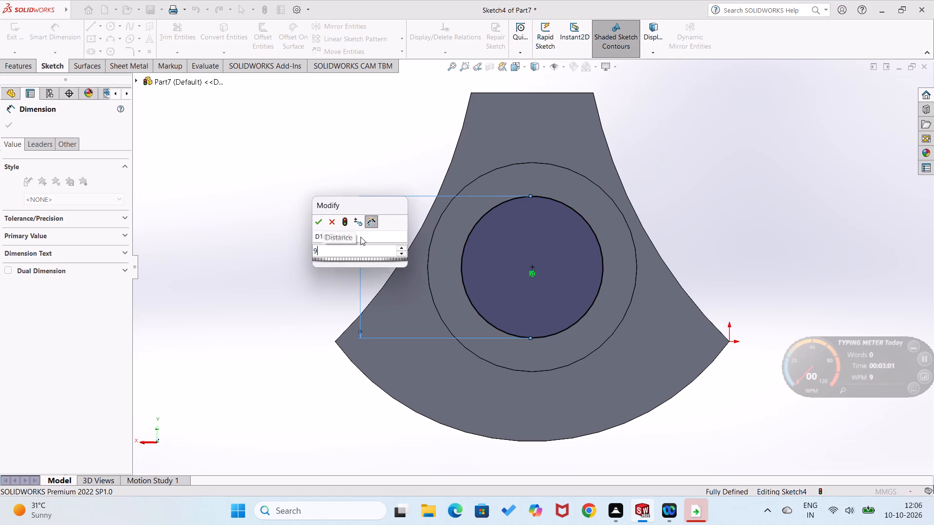
click(309, 247)
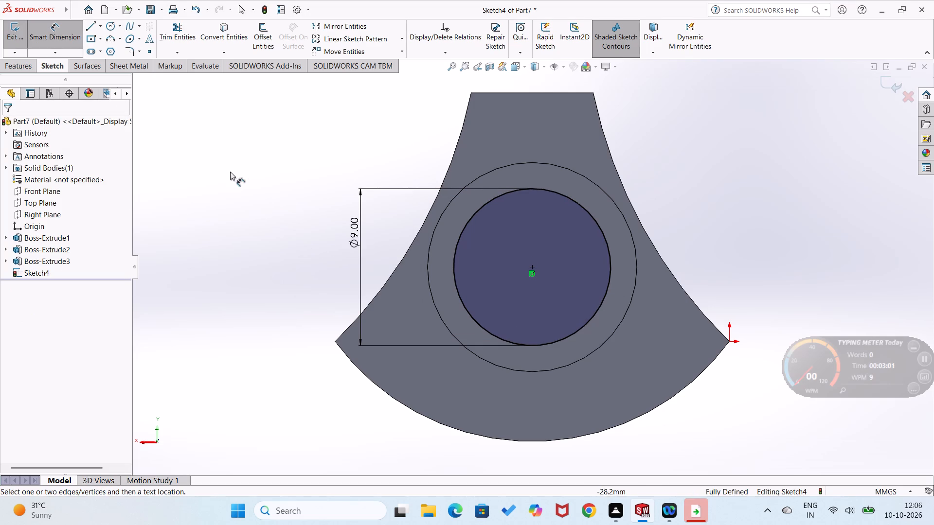
Extrude the 9 mm circle as a blind boss 12 mm deep, merged with the body.
click(10, 66)
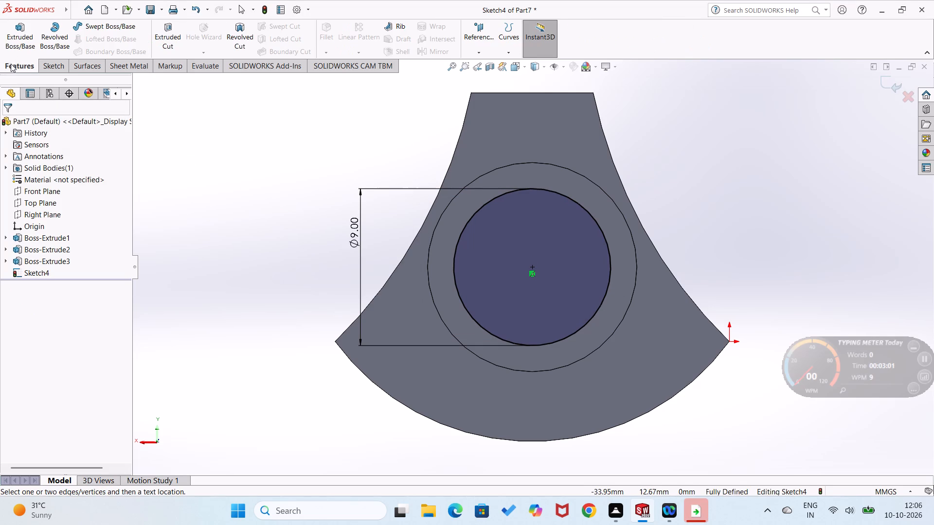
click(17, 43)
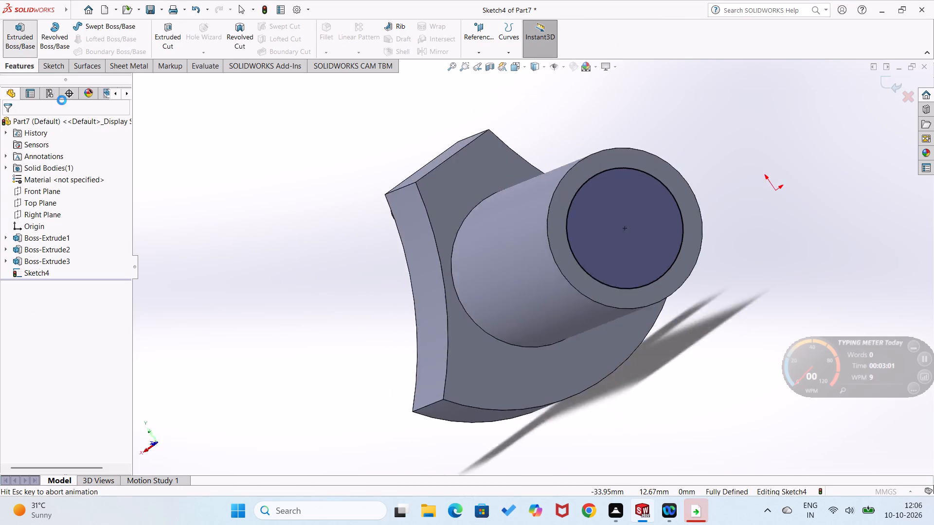
text(12)
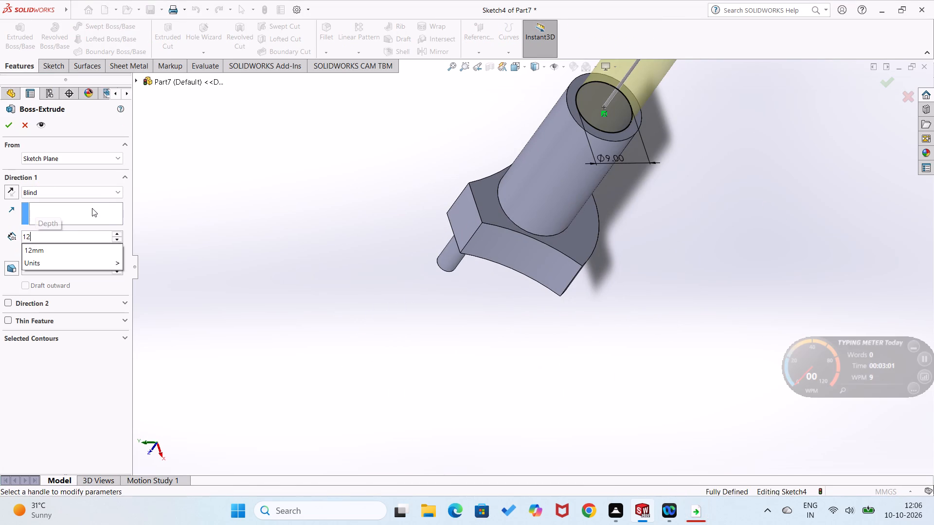
key(Return)
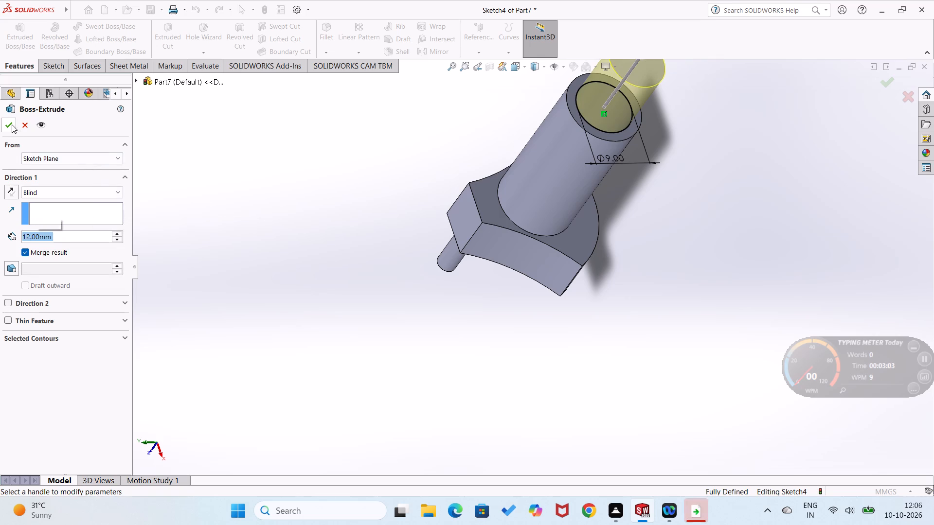
click(12, 124)
click(230, 279)
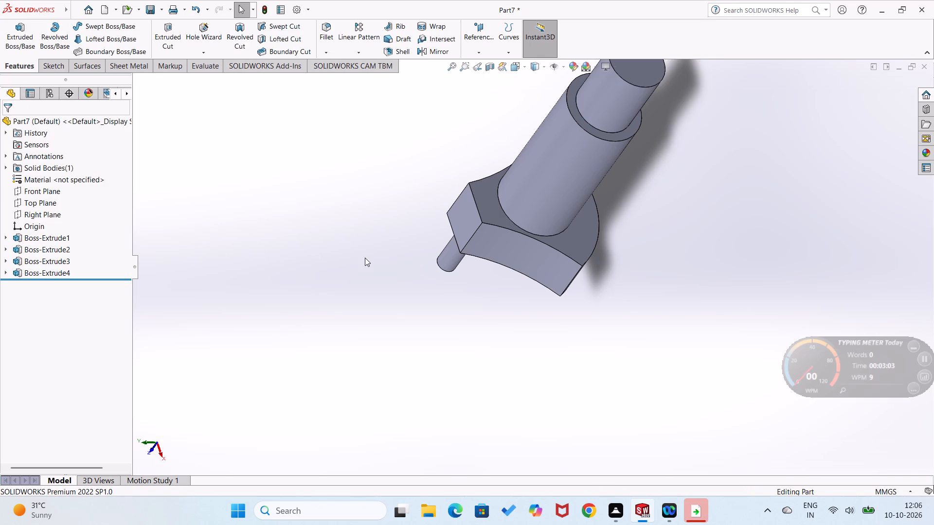
Sketch a 5 mm diameter circle on the 9 mm shaft section's end face, concentric with its circular edge.
middle_drag(362, 261, 369, 378)
right_click(671, 288)
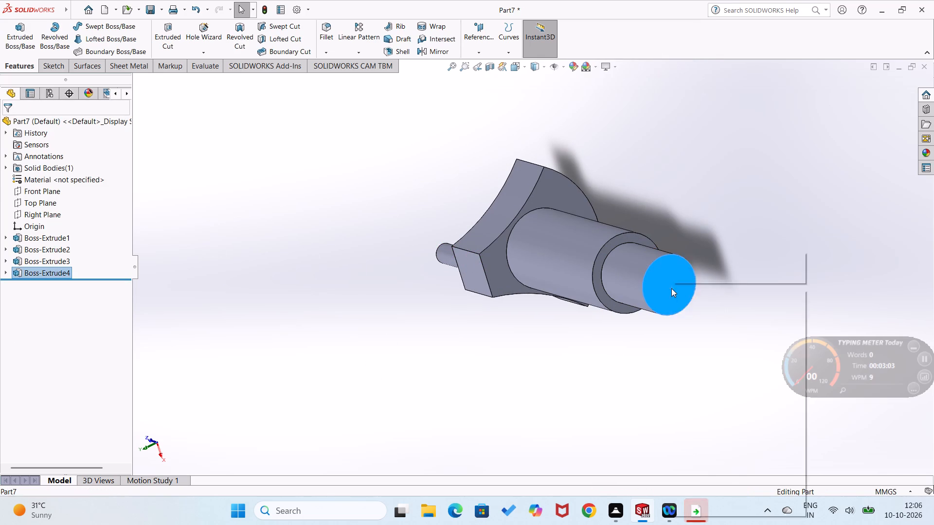
click(697, 272)
click(129, 161)
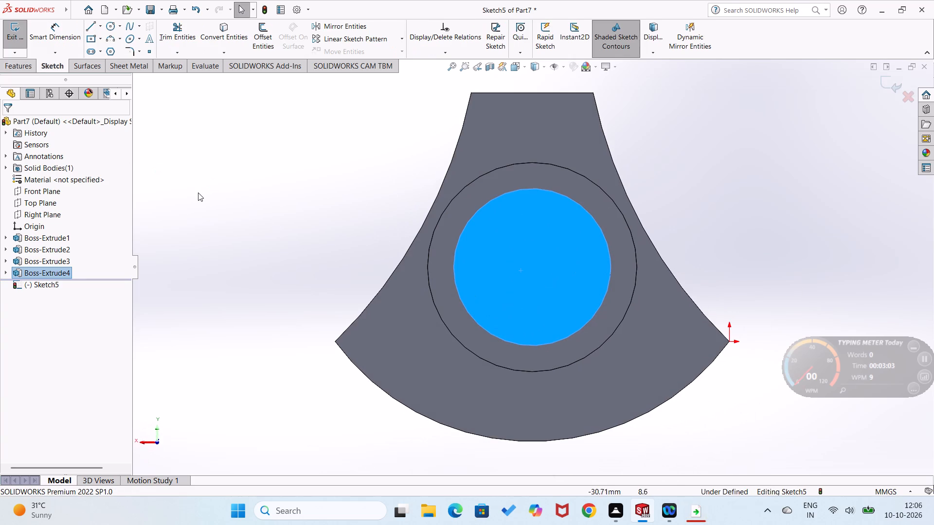
click(199, 192)
right_drag(199, 192, 244, 173)
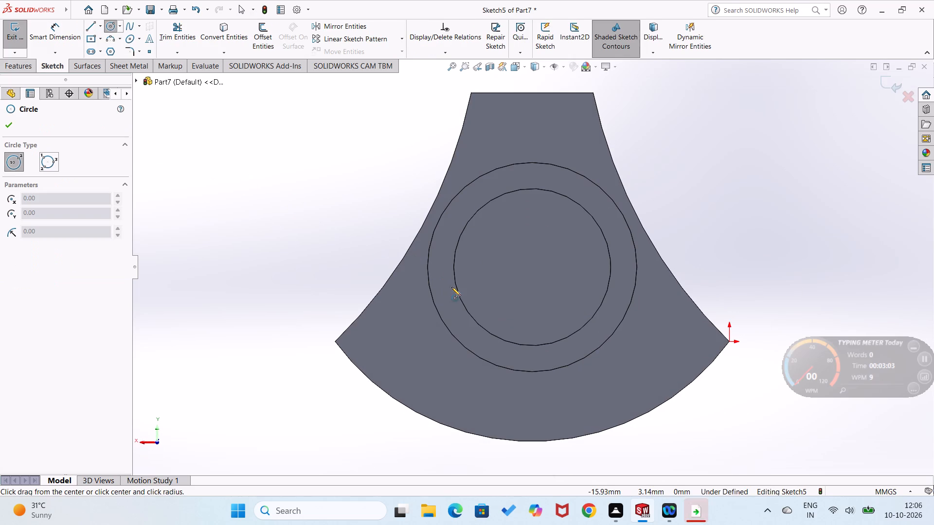
click(534, 267)
click(546, 297)
right_drag(593, 316, 563, 211)
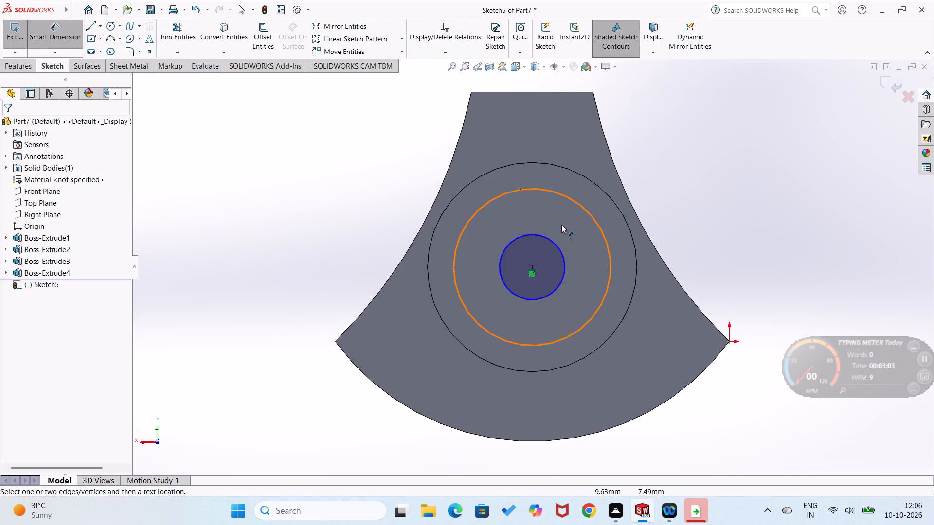
click(561, 257)
click(581, 260)
key(5)
key(Return)
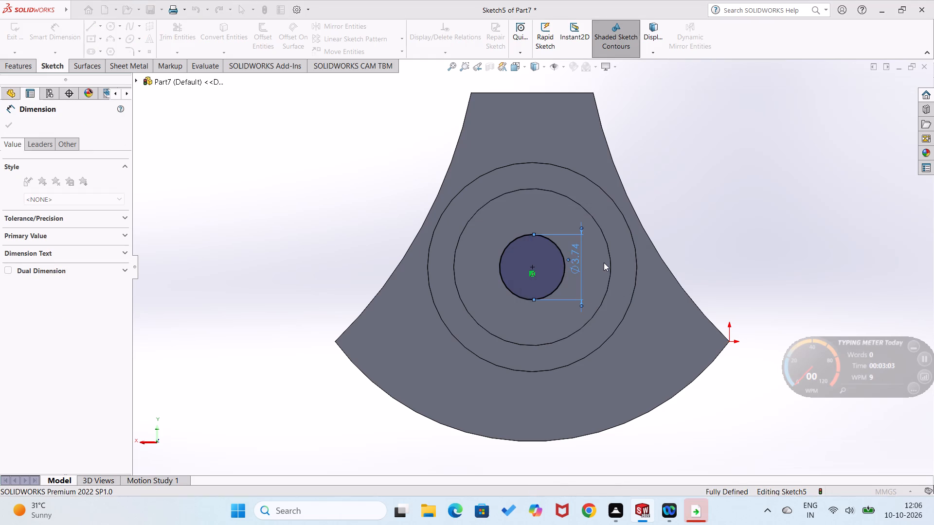
Extrude the 5 mm circle as a blind boss 12 mm deep, merged with the body.
click(23, 70)
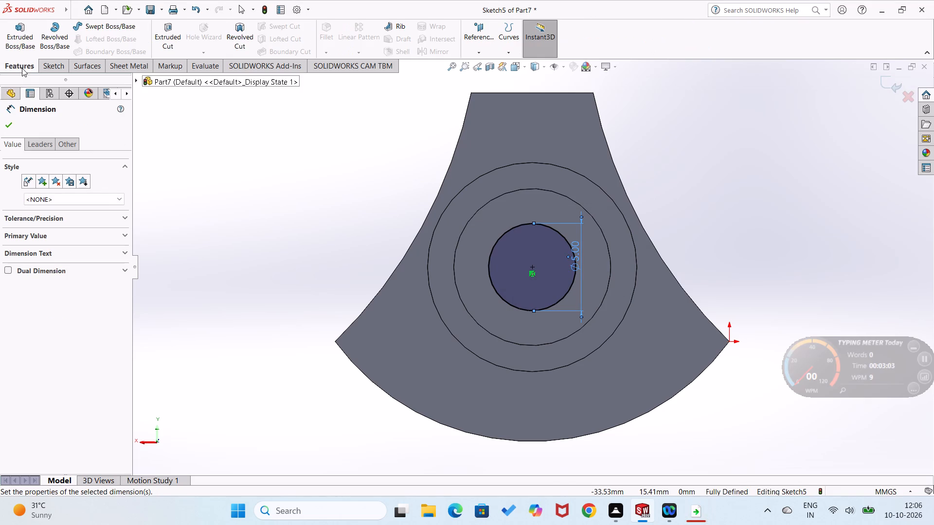
click(15, 46)
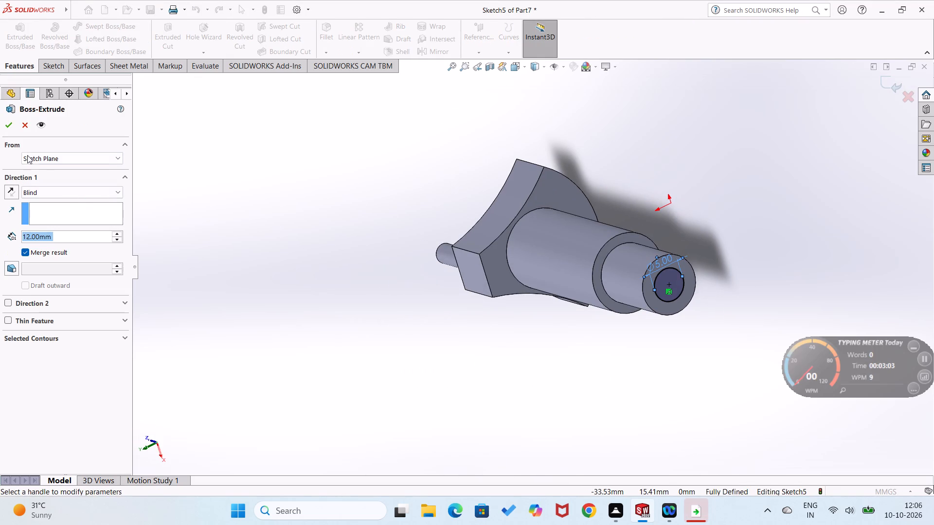
click(7, 124)
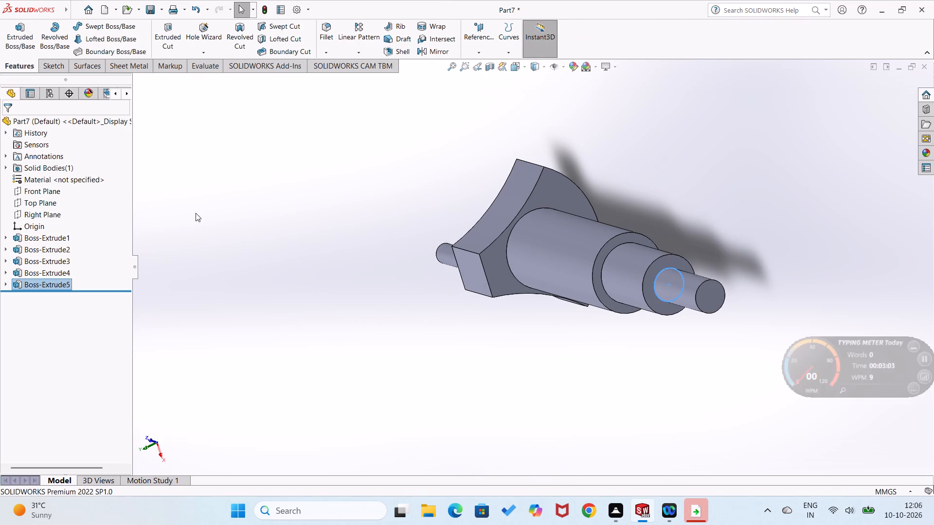
click(196, 213)
Open a new sketch on the flared web's front face, the side carrying the pin.
middle_drag(325, 294, 459, 476)
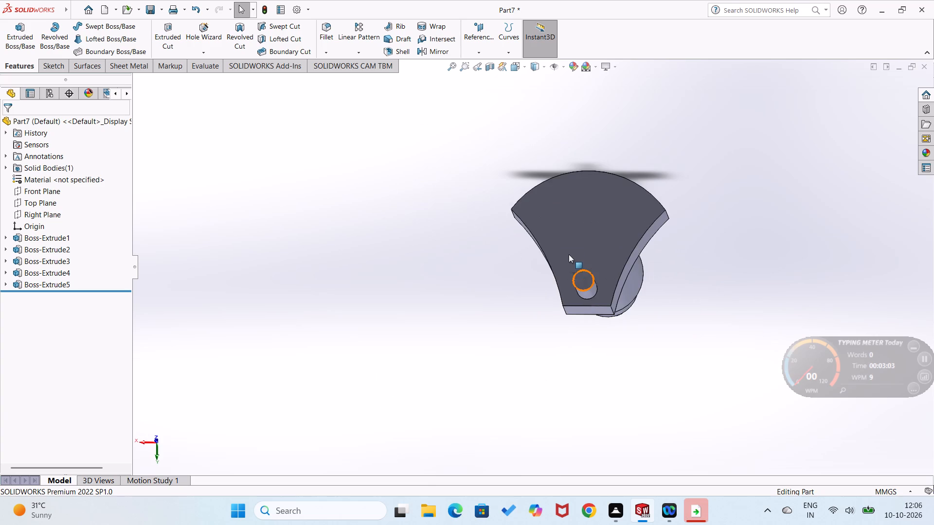
right_click(569, 248)
click(590, 233)
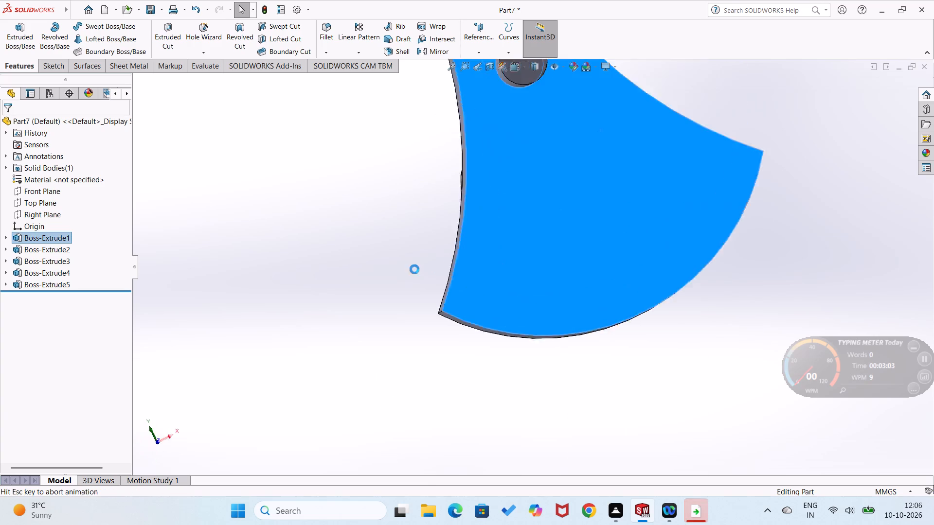
click(369, 277)
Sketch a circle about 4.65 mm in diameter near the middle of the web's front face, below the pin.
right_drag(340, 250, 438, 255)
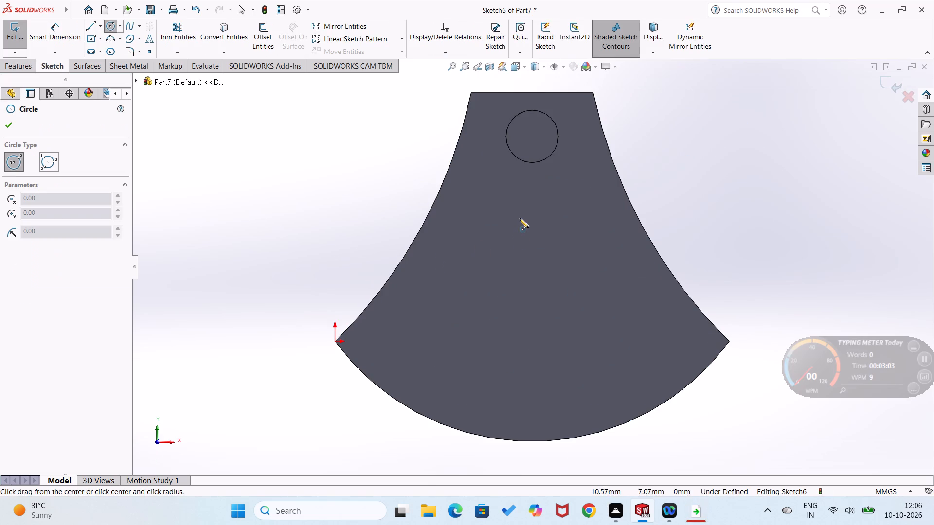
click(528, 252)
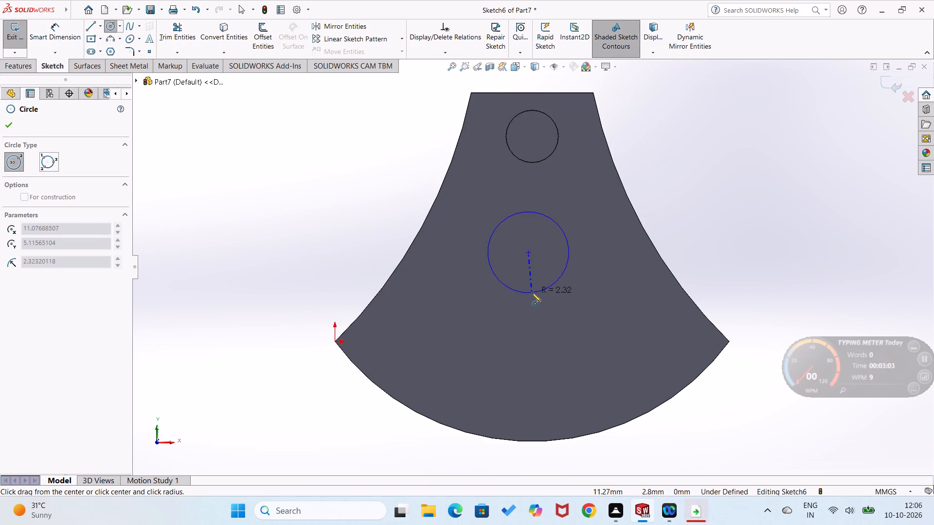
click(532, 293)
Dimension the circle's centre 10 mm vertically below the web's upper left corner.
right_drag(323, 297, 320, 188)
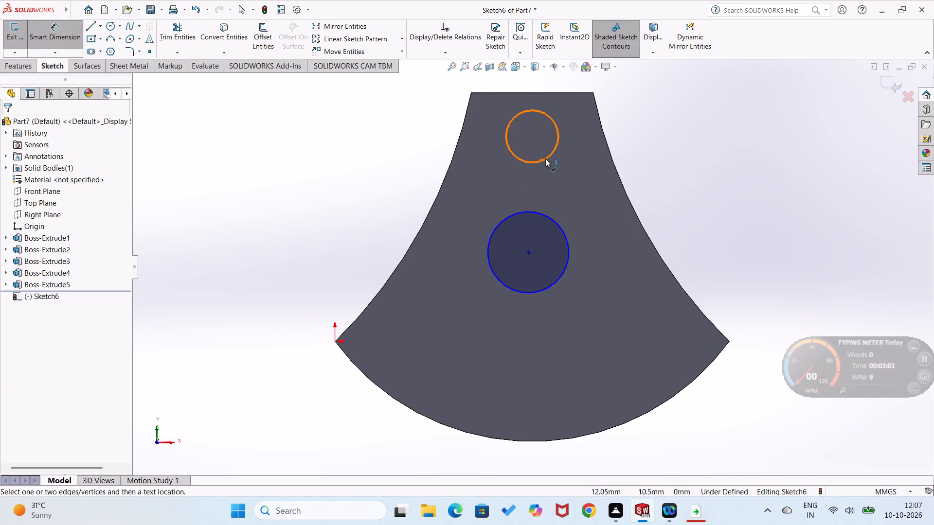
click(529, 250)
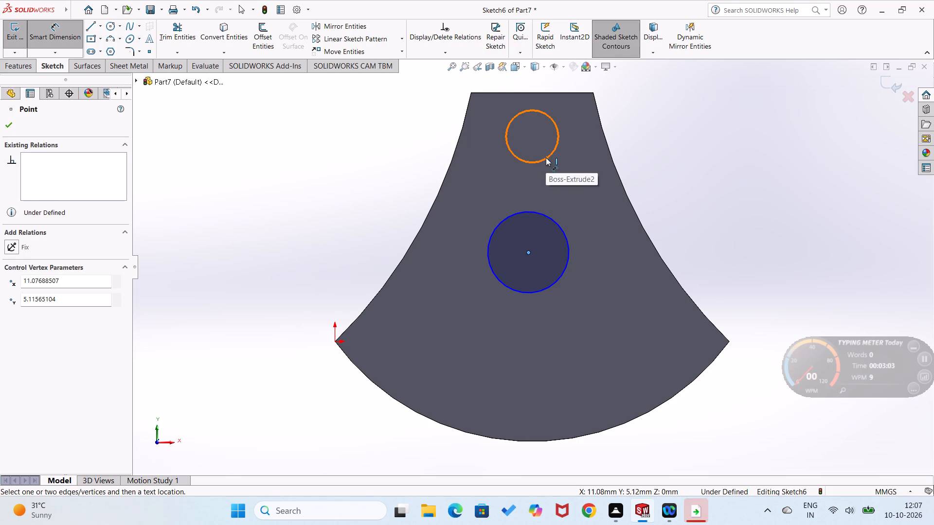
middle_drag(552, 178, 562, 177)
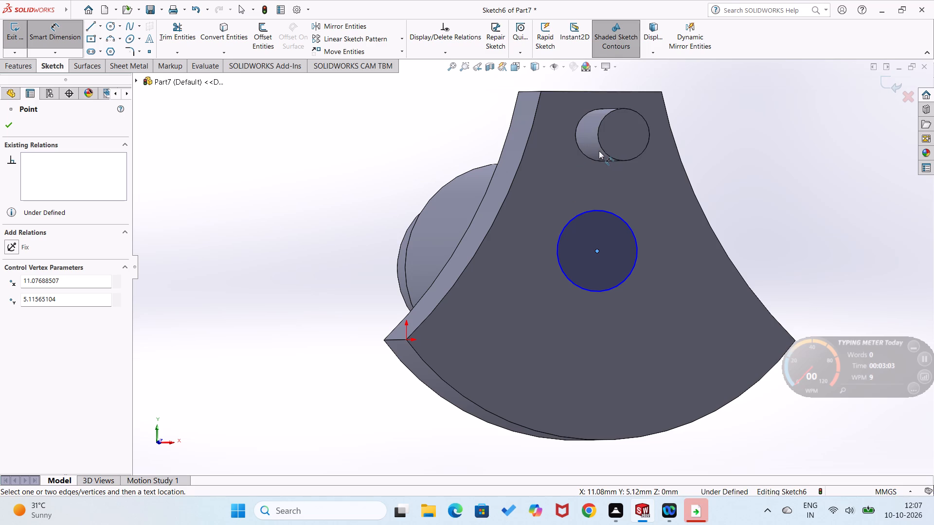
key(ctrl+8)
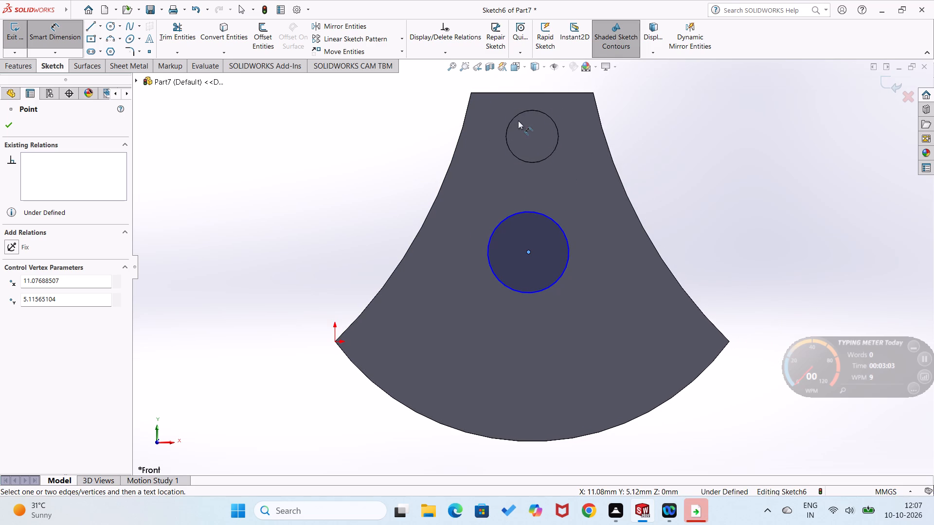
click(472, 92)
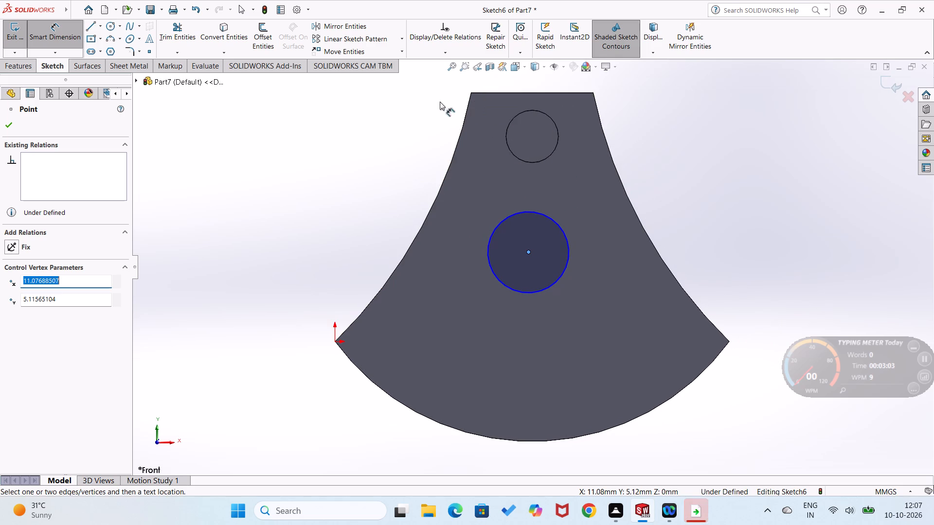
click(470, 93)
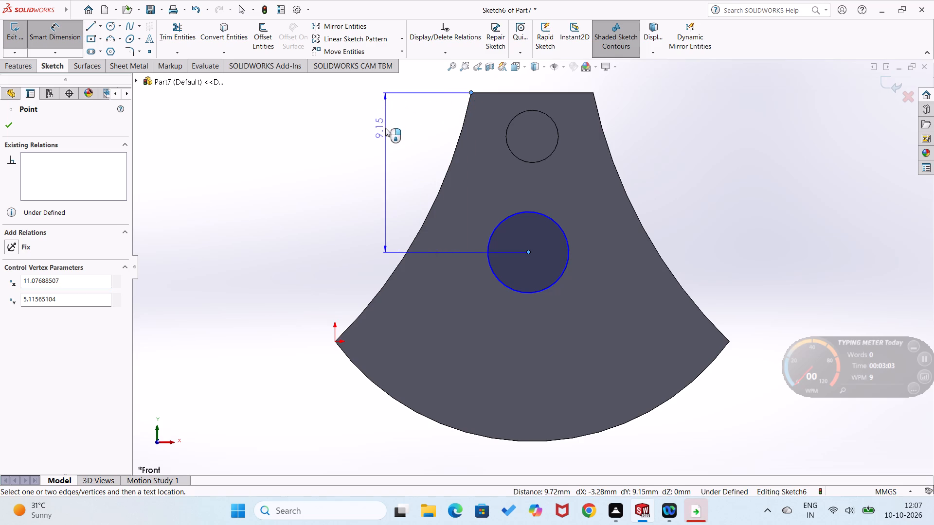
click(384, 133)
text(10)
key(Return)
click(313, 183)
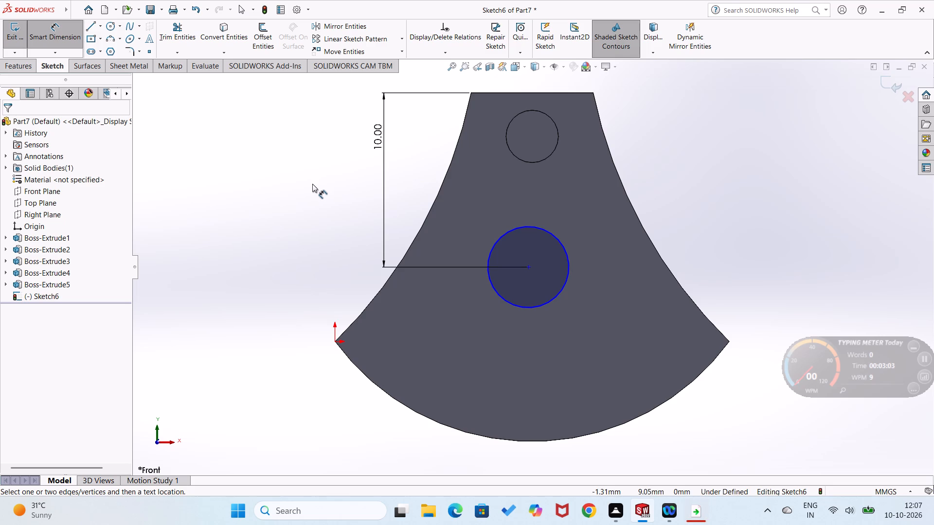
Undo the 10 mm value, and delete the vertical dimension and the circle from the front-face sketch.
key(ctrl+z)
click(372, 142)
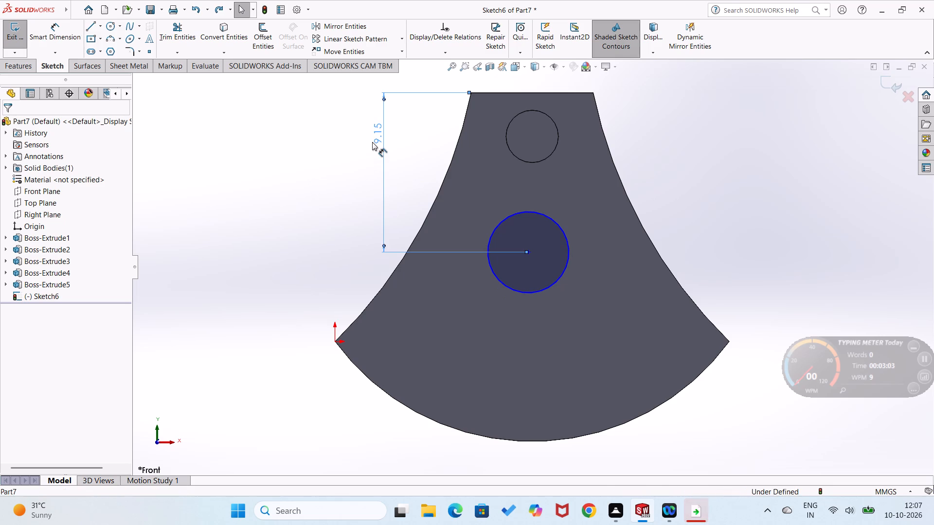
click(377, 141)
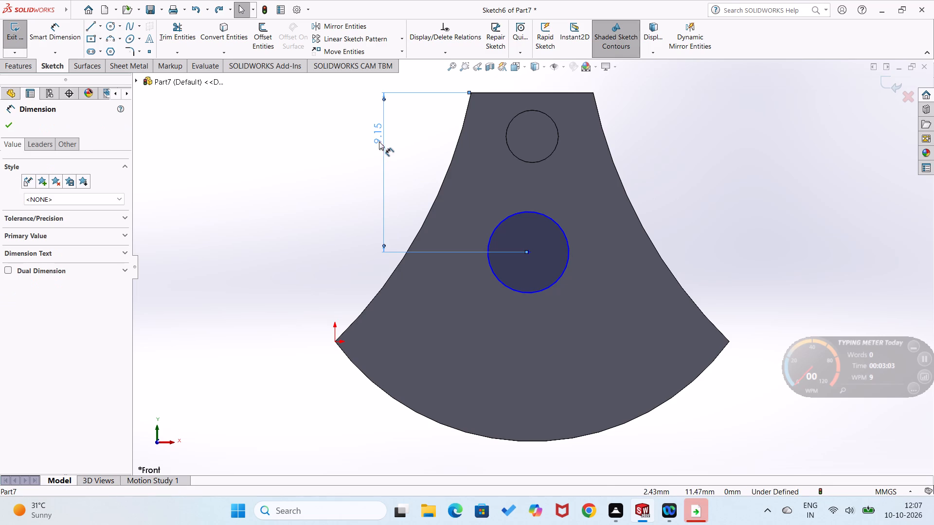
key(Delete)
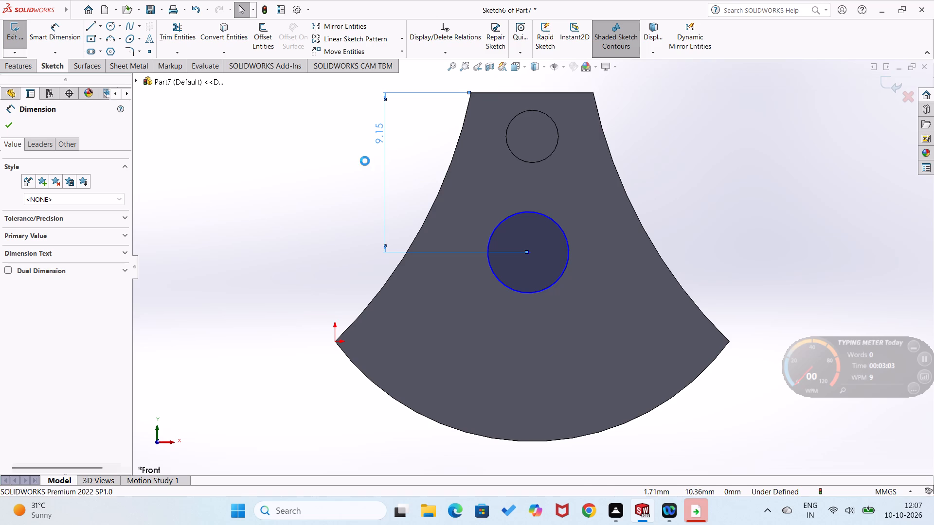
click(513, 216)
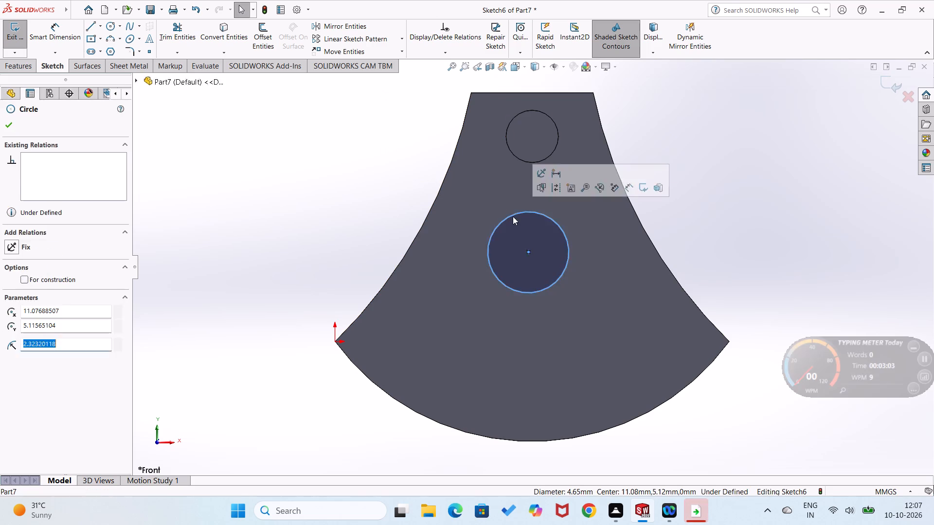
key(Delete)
Sketch a 20 mm vertical construction line from the midpoint of the web's upper edge to its bottom arc.
right_drag(448, 198, 342, 199)
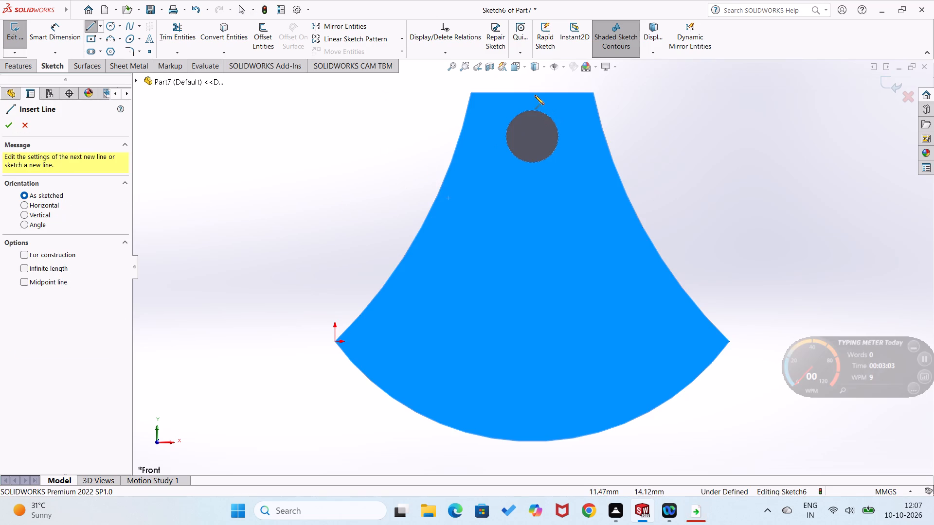
click(531, 92)
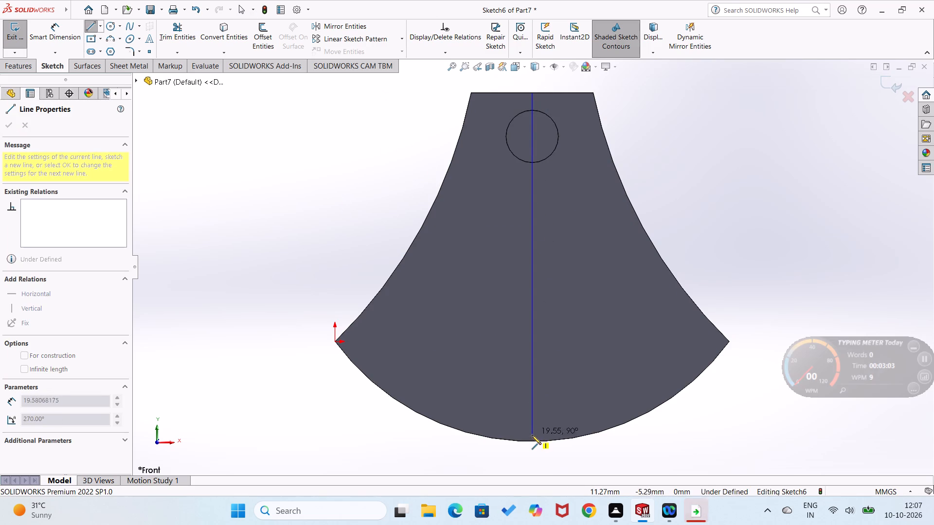
click(532, 442)
right_click(532, 442)
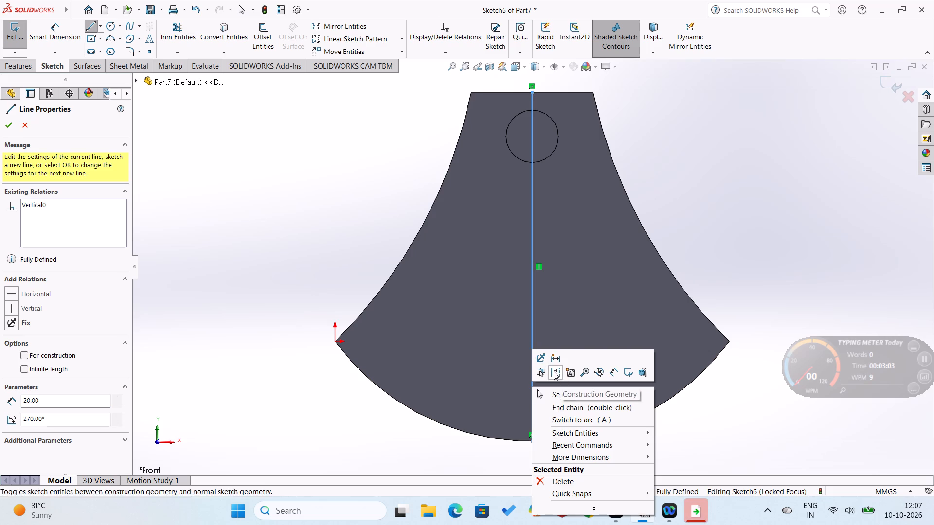
click(554, 371)
Sketch a circle centred on the construction line below the pin and dimension its diameter as 9 mm.
right_drag(245, 230, 329, 207)
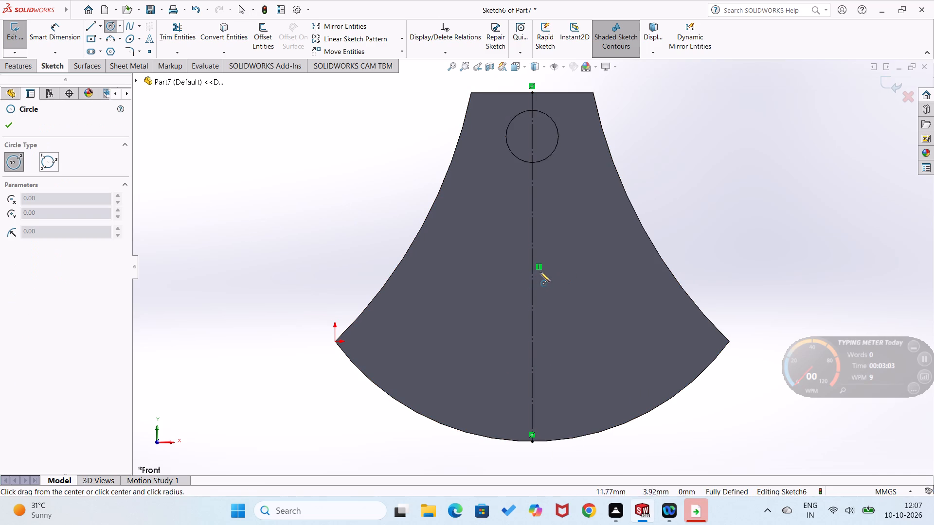
click(533, 267)
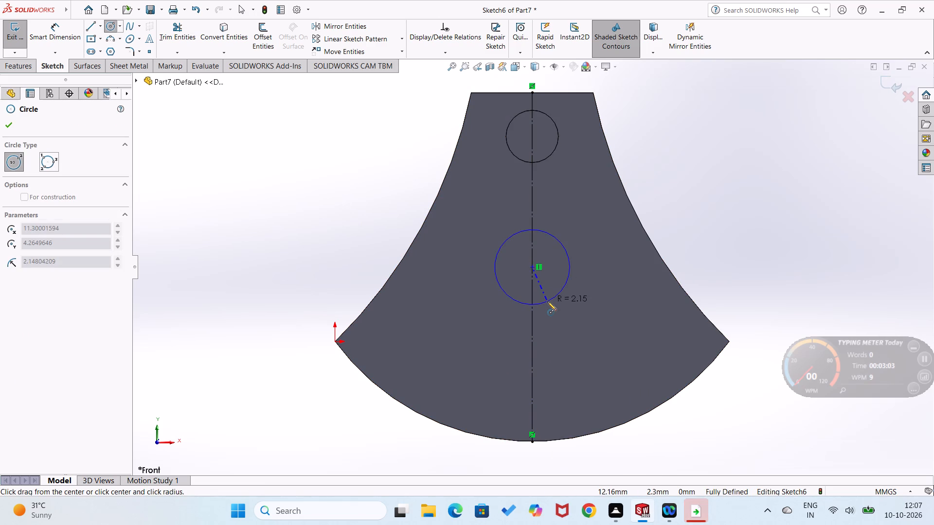
click(547, 301)
right_drag(346, 262, 359, 163)
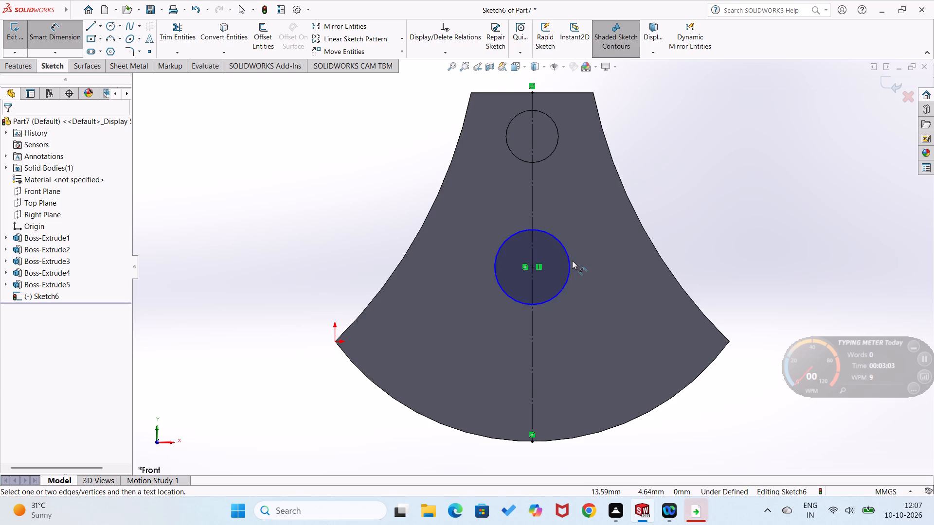
click(570, 260)
click(597, 250)
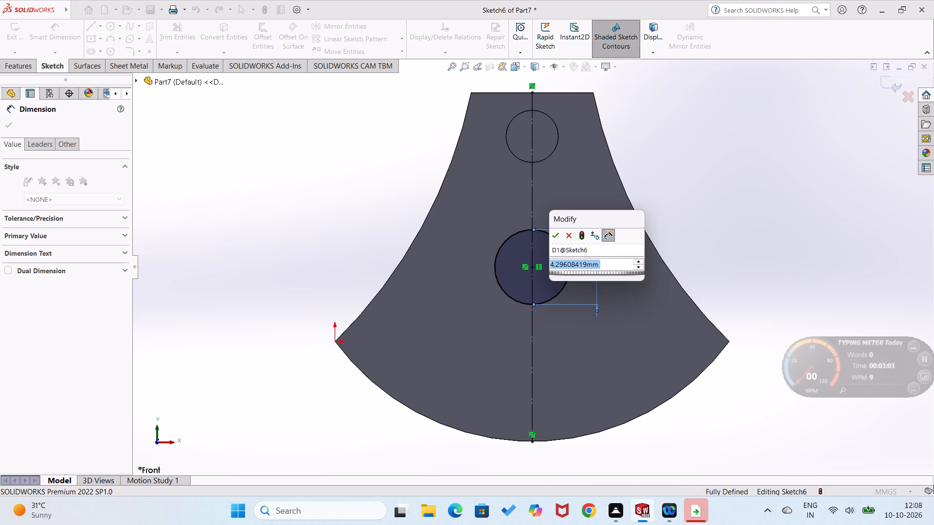
key(9)
key(Return)
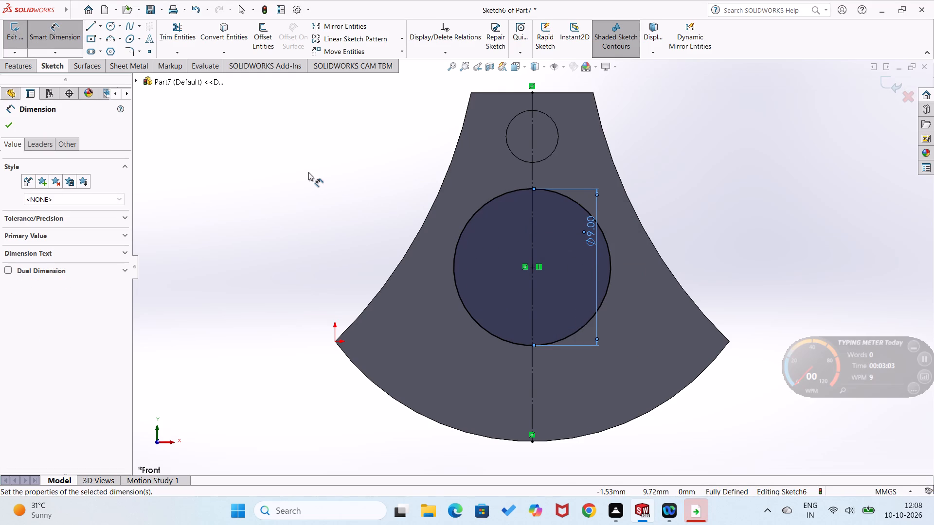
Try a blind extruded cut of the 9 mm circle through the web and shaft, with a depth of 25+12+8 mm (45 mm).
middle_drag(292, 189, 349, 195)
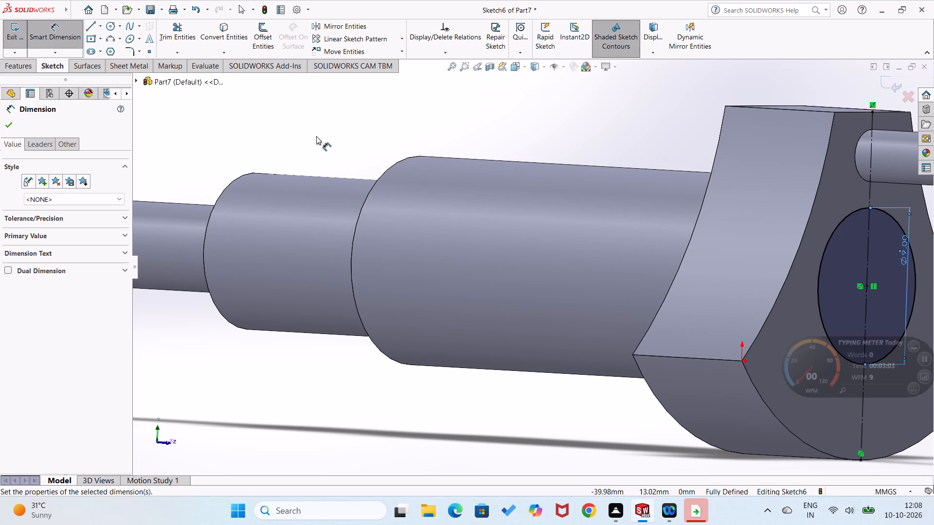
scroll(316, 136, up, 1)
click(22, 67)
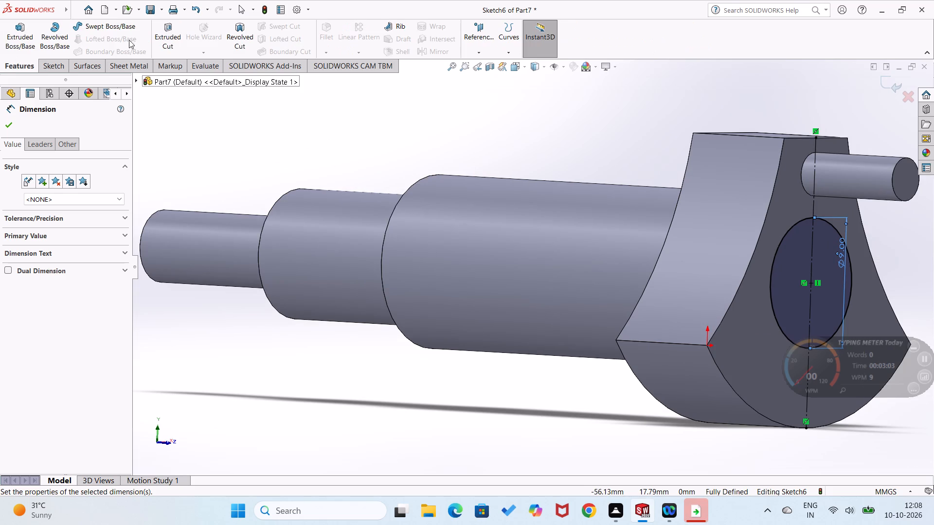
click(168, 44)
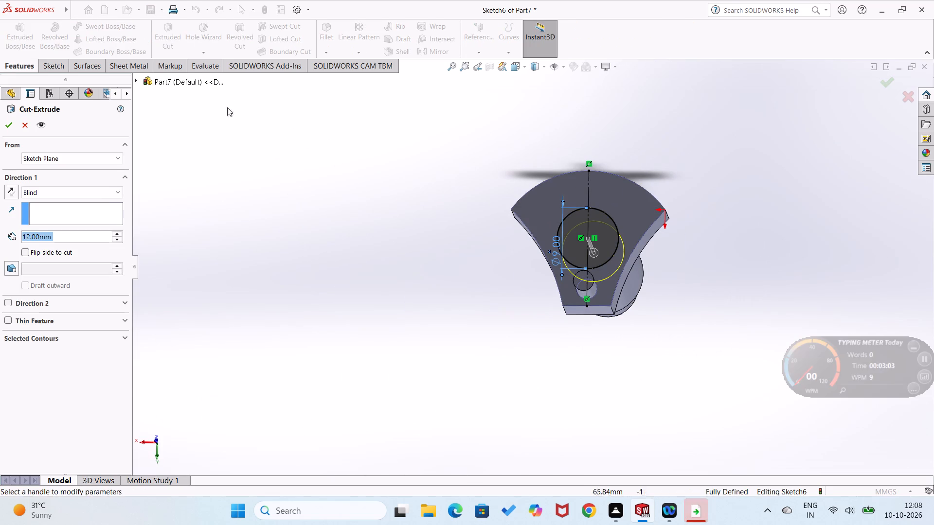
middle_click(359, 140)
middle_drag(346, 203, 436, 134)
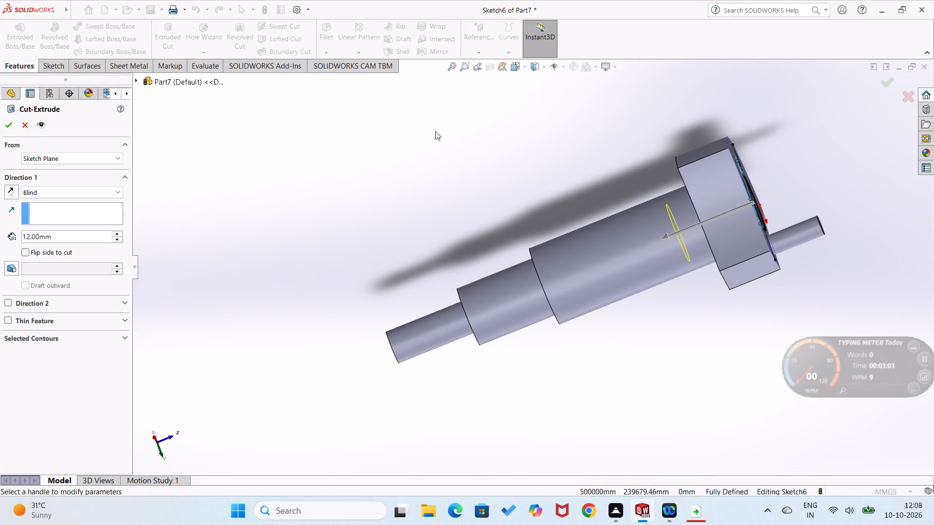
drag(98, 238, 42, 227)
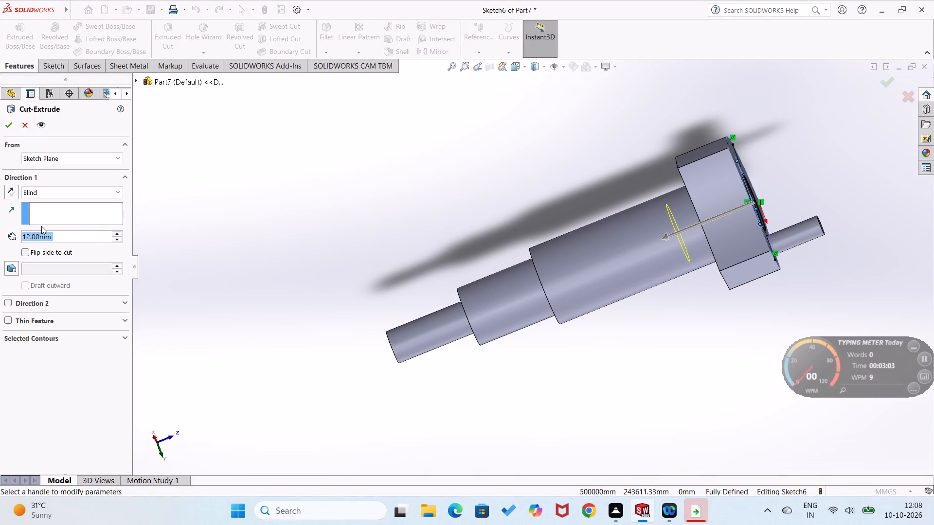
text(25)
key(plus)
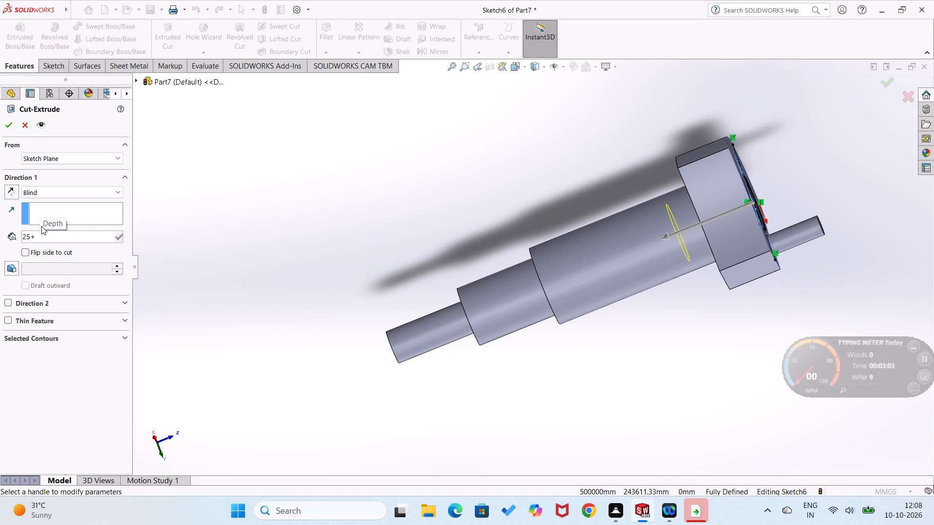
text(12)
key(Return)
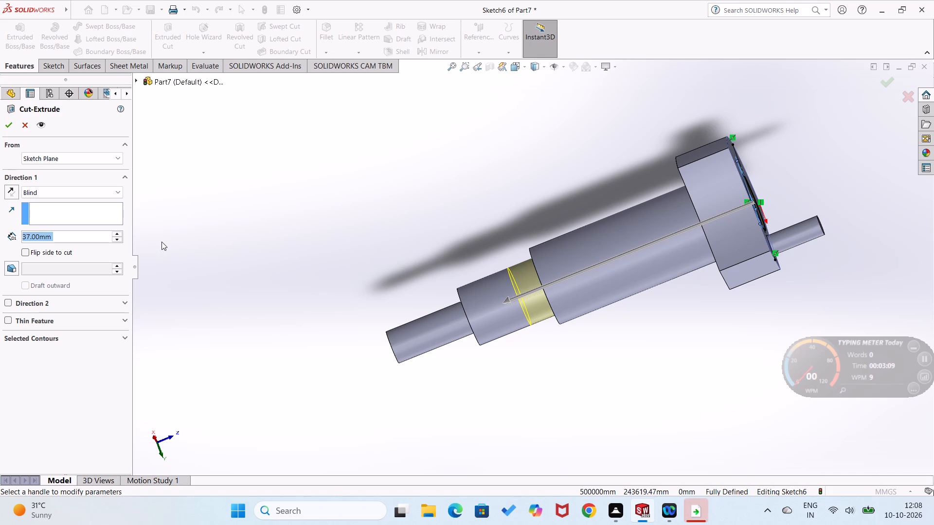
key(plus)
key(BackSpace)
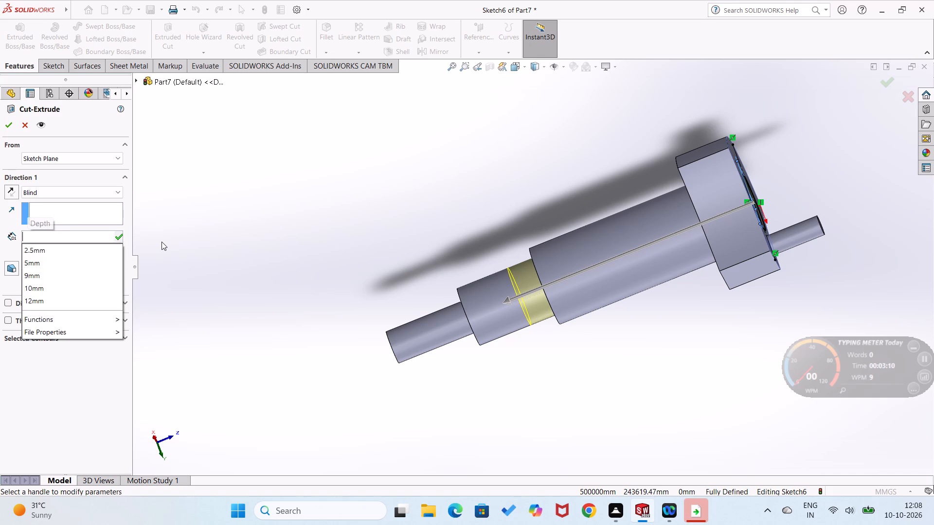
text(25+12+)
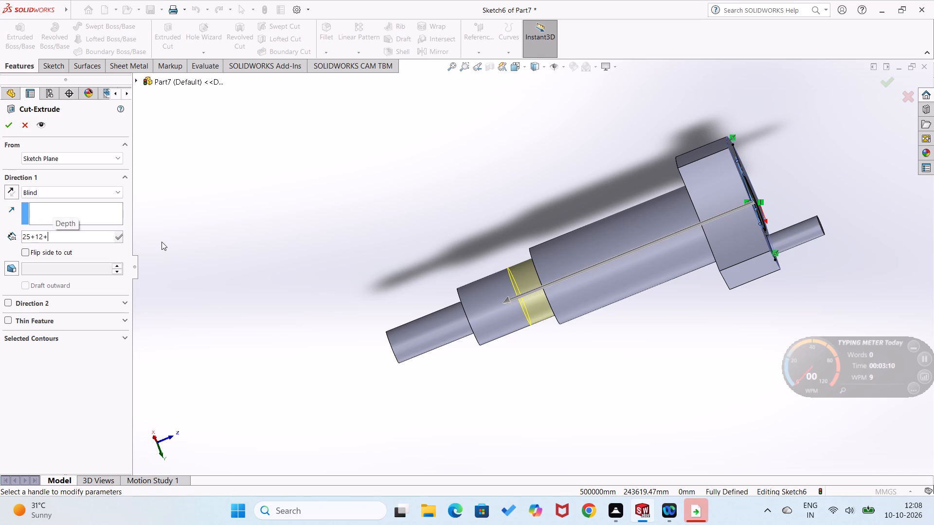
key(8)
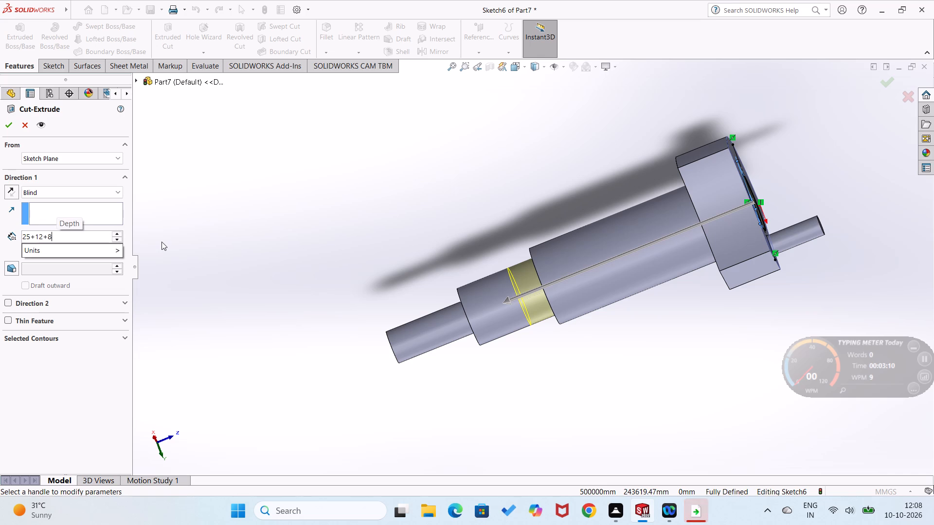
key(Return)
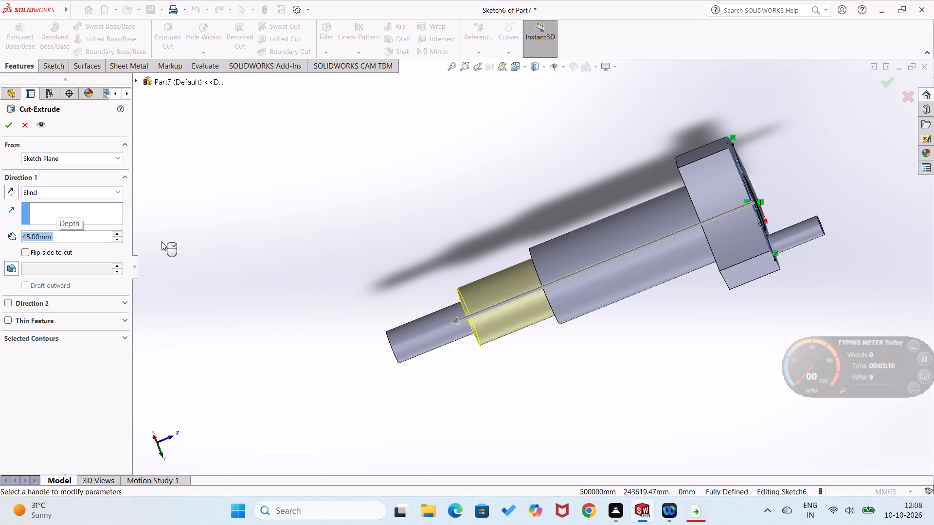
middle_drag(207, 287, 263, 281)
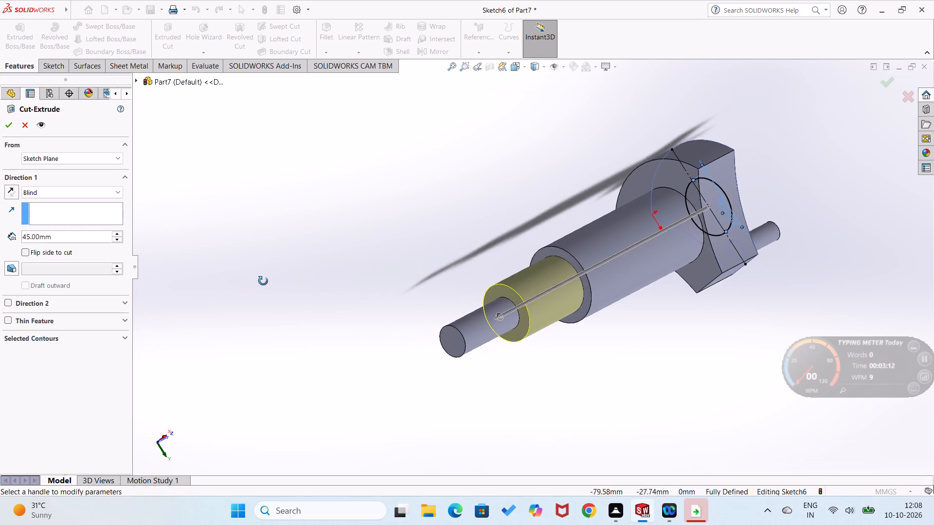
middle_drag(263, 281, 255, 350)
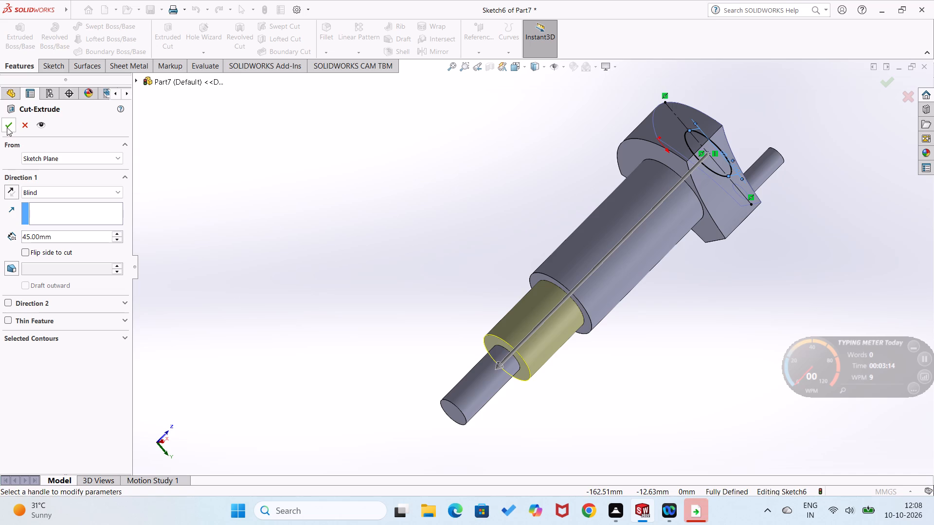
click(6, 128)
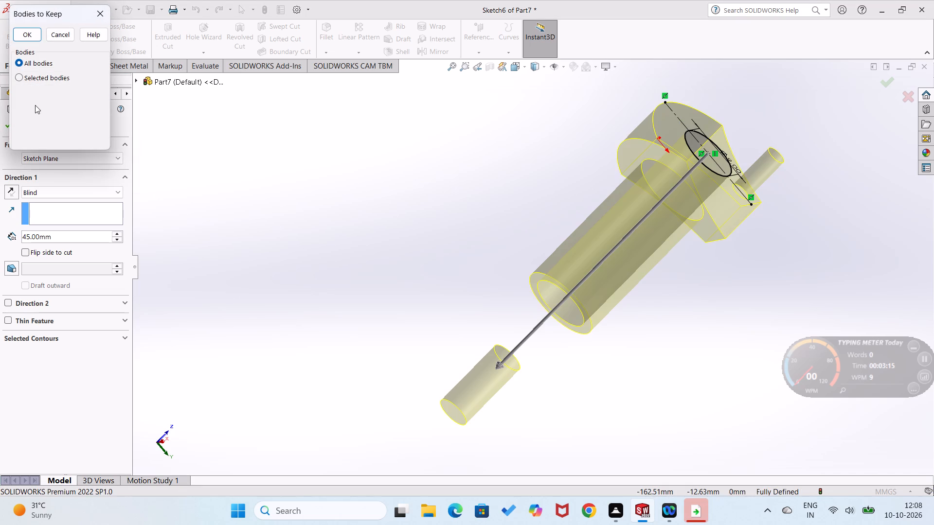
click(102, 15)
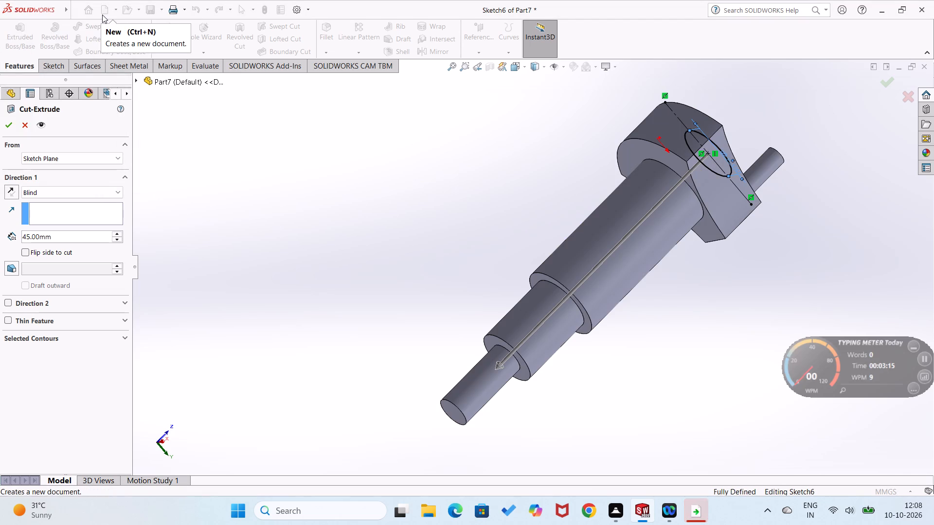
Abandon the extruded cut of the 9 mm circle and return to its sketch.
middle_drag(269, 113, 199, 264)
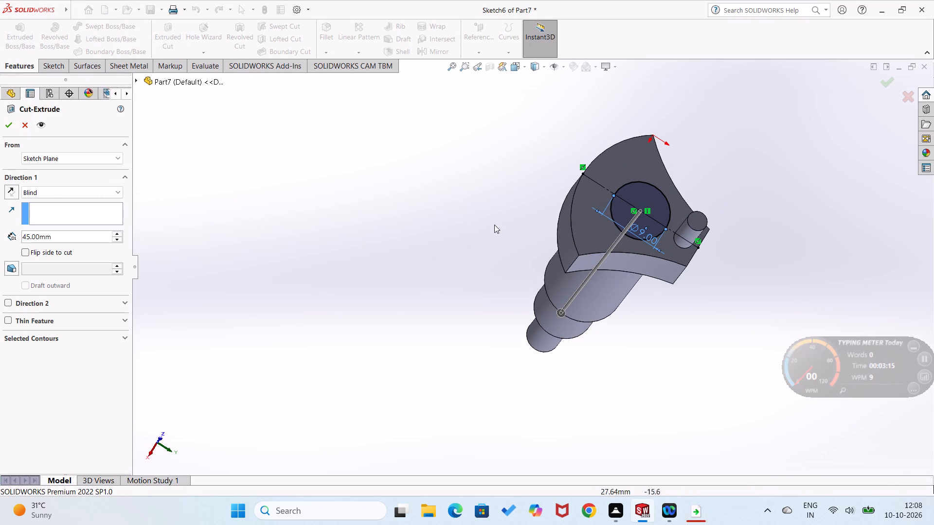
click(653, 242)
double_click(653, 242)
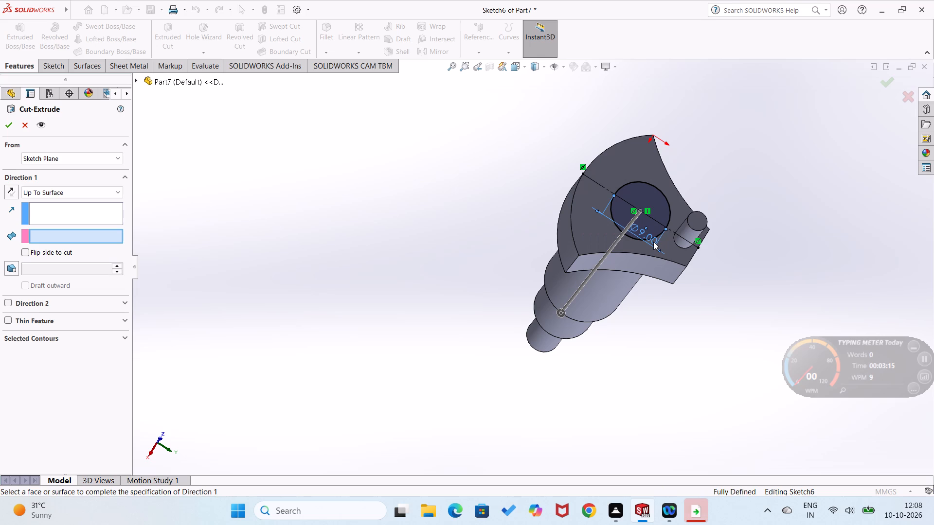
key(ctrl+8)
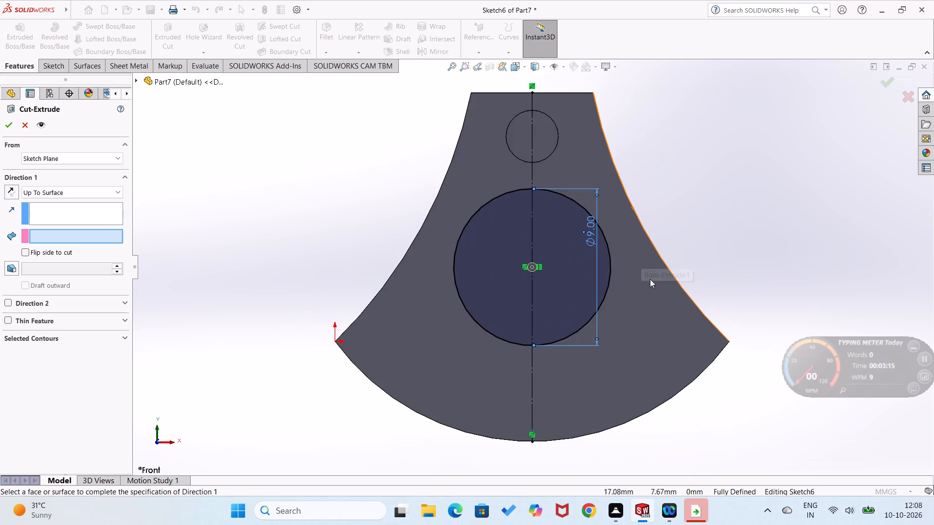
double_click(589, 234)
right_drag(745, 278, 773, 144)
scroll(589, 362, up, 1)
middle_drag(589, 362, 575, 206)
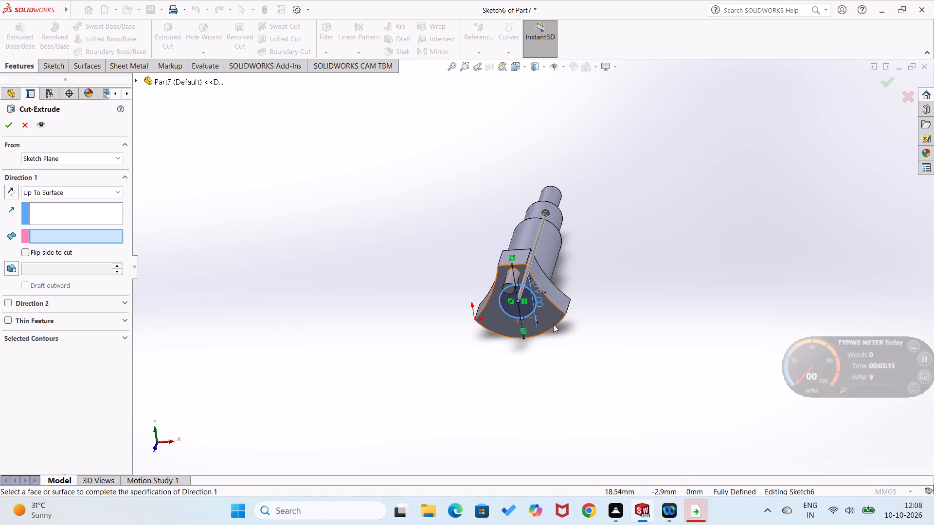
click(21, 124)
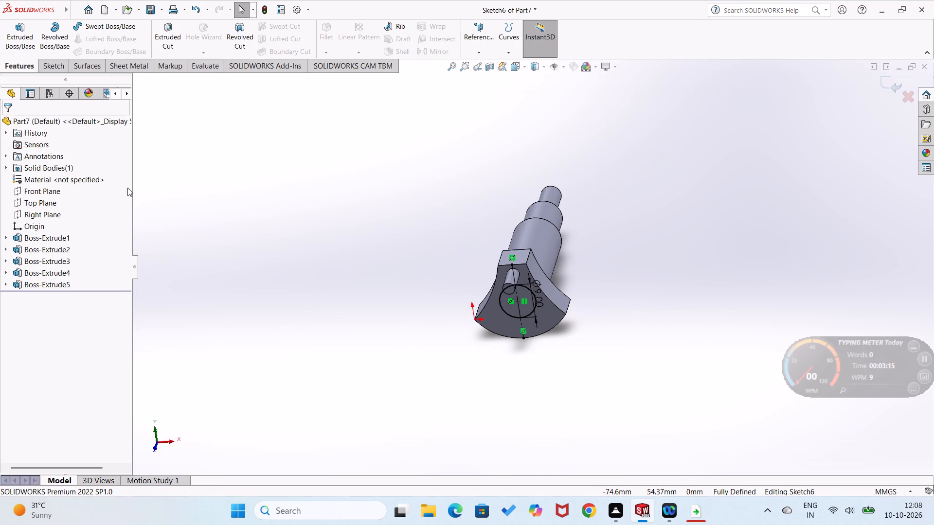
Set the diameter of the circle on the web's front face to 8 mm.
key(ctrl+8)
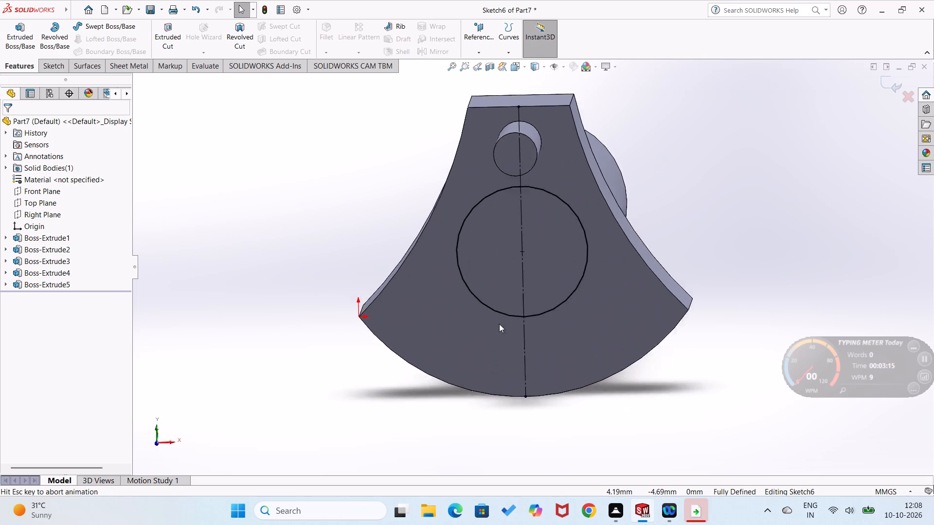
double_click(588, 241)
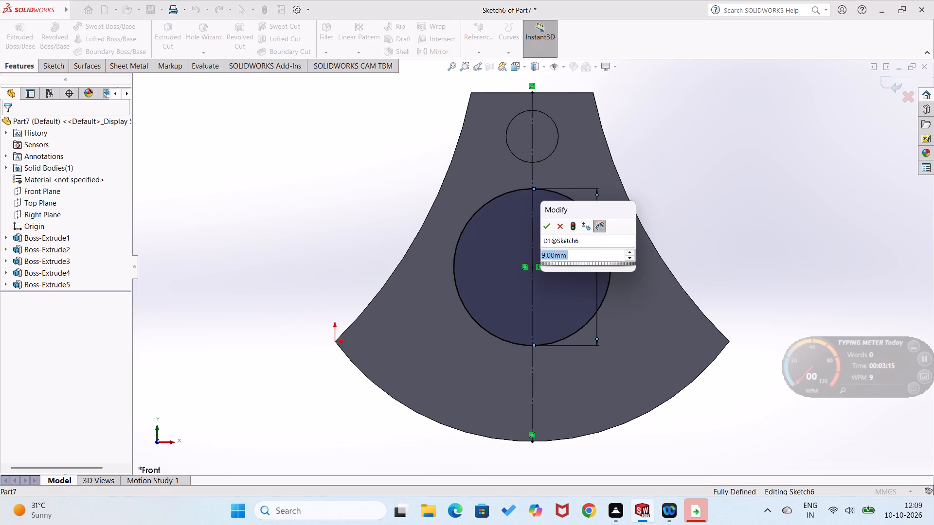
key(8)
key(Return)
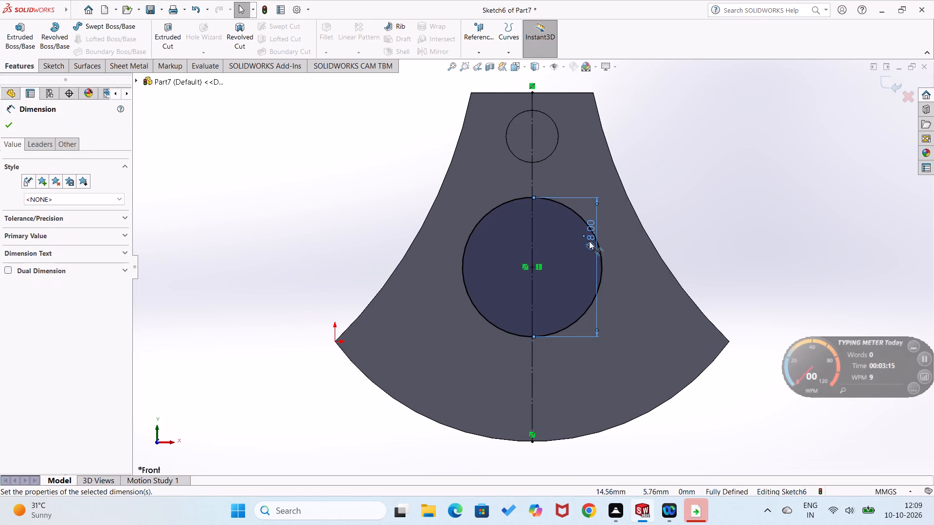
Try a blind extruded cut of the 8 mm circle through the web and shaft, with a depth of 25+12+8 mm (45 mm).
click(7, 68)
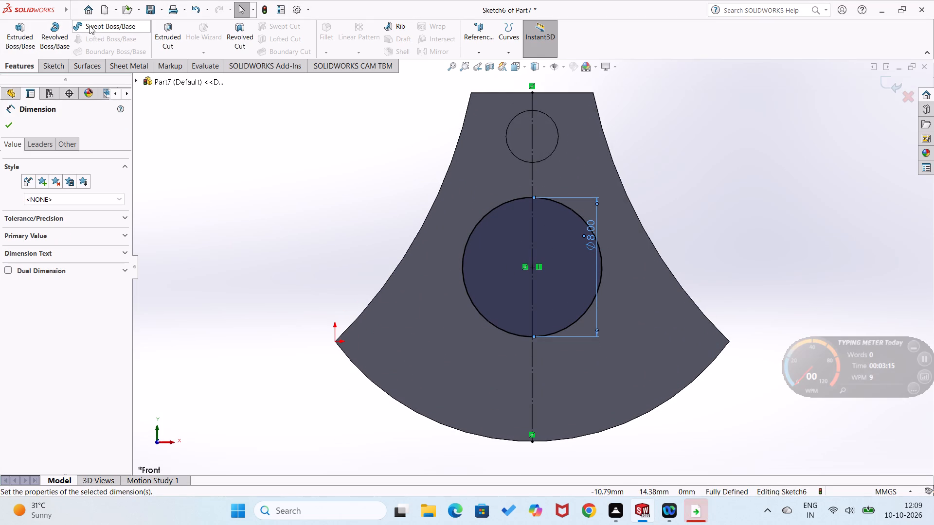
click(170, 40)
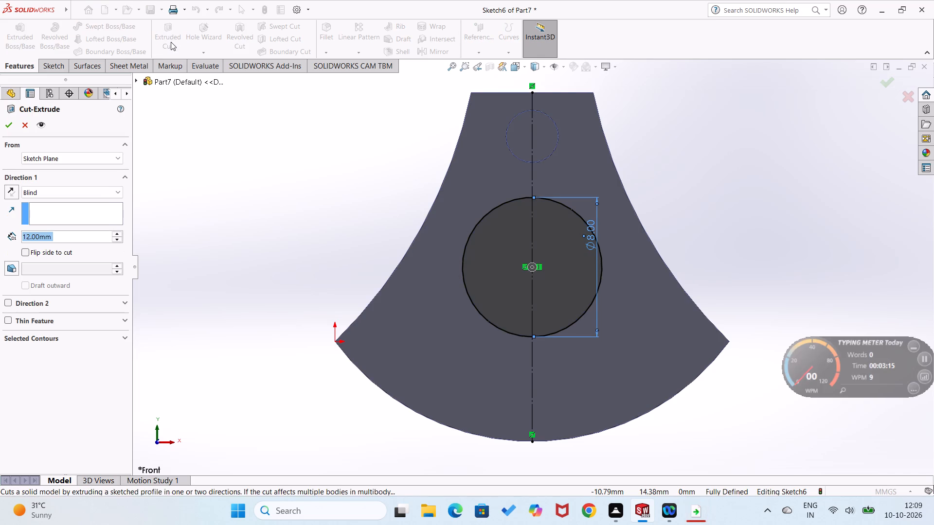
middle_drag(256, 204, 293, 182)
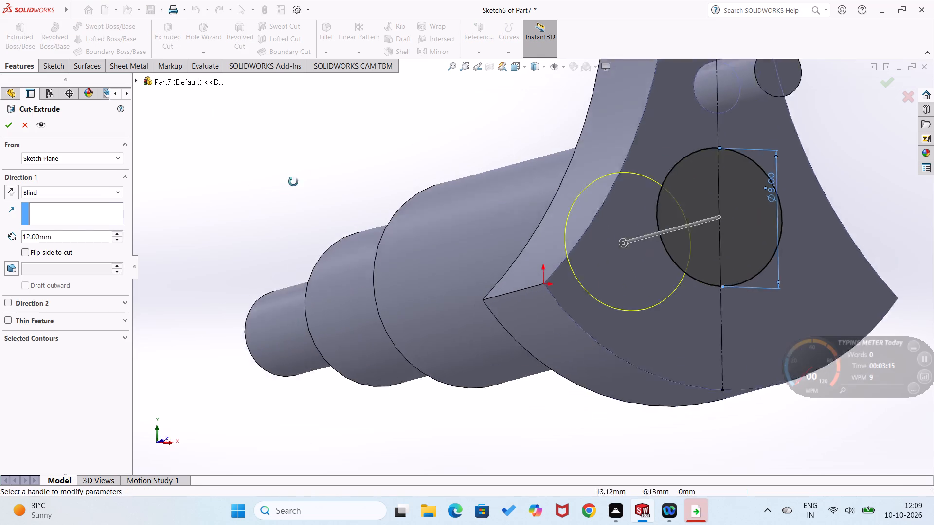
middle_drag(293, 182, 317, 158)
drag(83, 232, 52, 240)
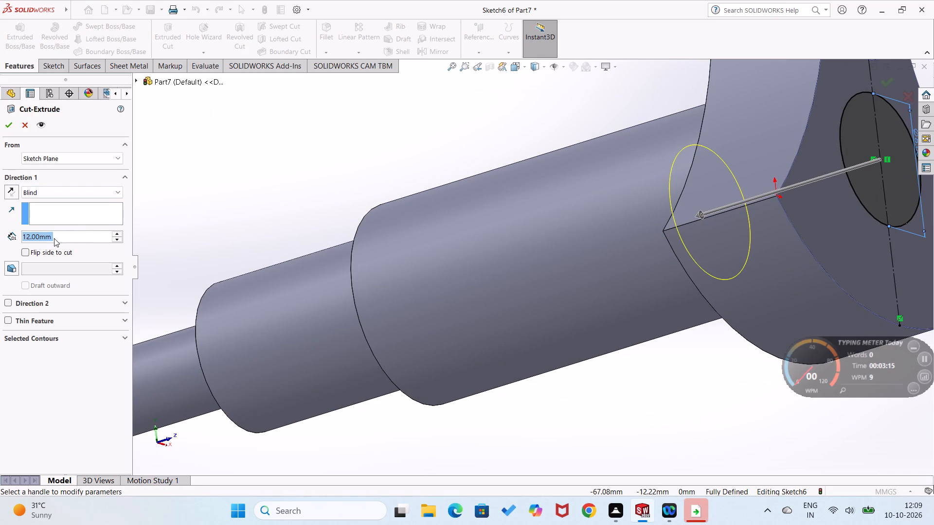
text(25+12+8)
key(Return)
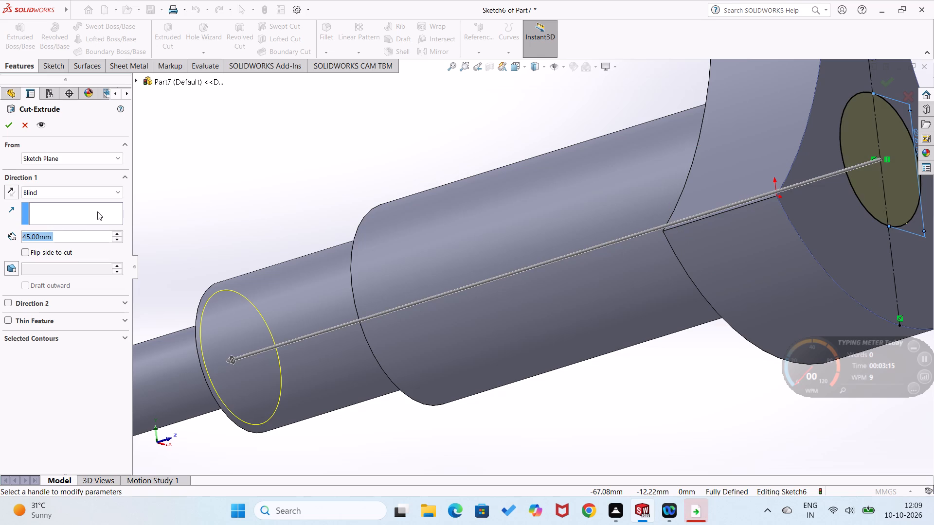
click(9, 126)
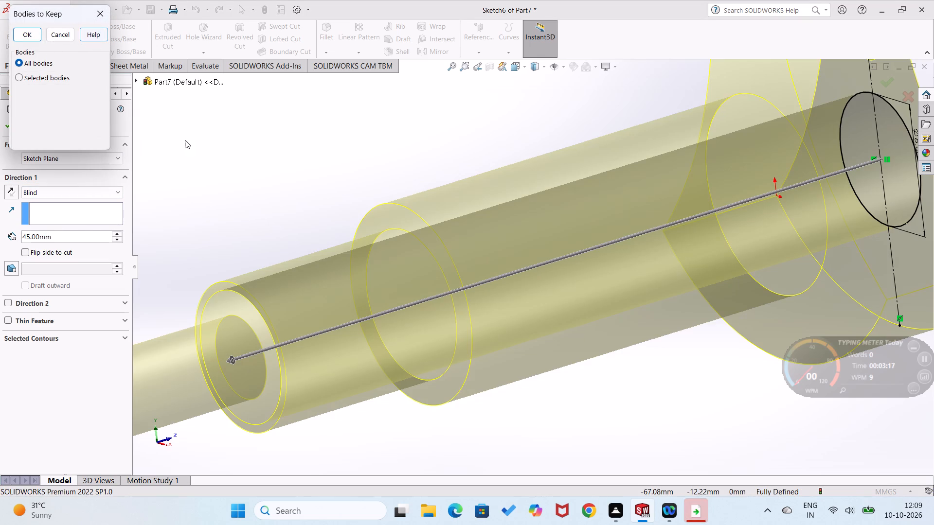
middle_drag(211, 154, 284, 203)
scroll(284, 203, up, 1)
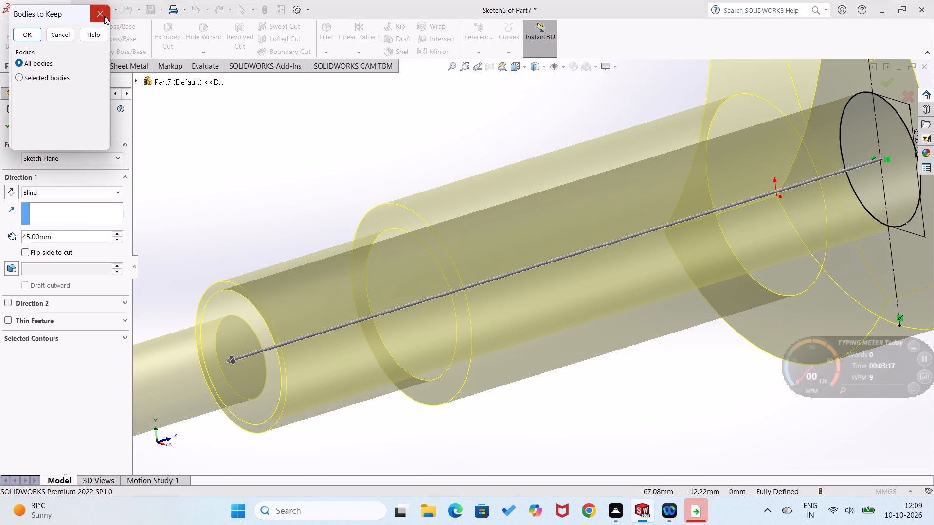
click(104, 16)
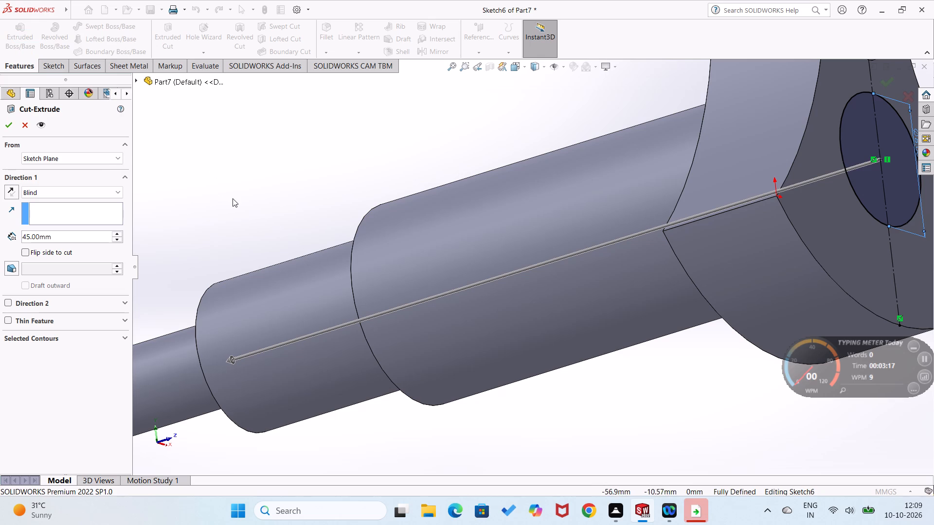
Set the cut depth of the 8 mm bore to 44 mm and complete the cut.
drag(73, 237, 36, 230)
text(44)
key(Return)
click(11, 123)
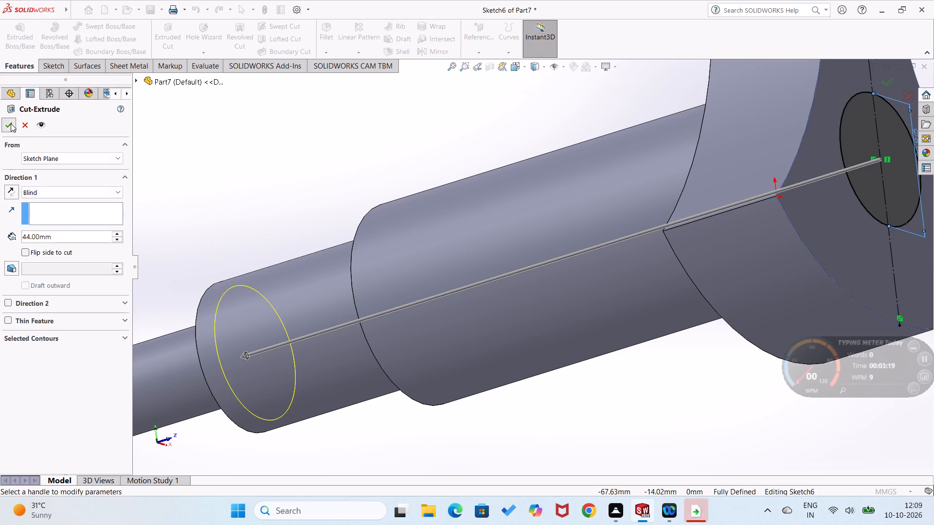
click(227, 211)
Examine the bore inside the stepped shaft with hidden lines shown, from isometric, front and bottom views.
middle_drag(276, 194, 262, 209)
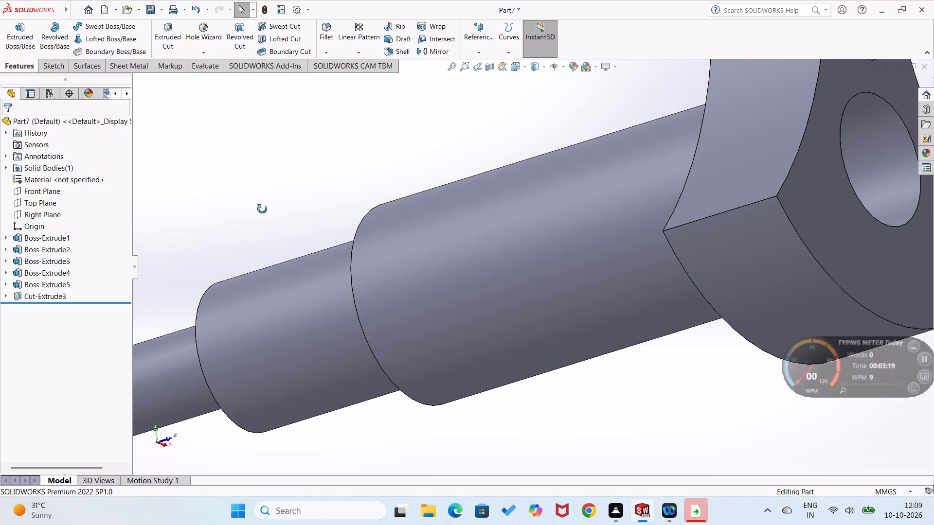
middle_drag(262, 209, 273, 132)
scroll(262, 191, up, 4)
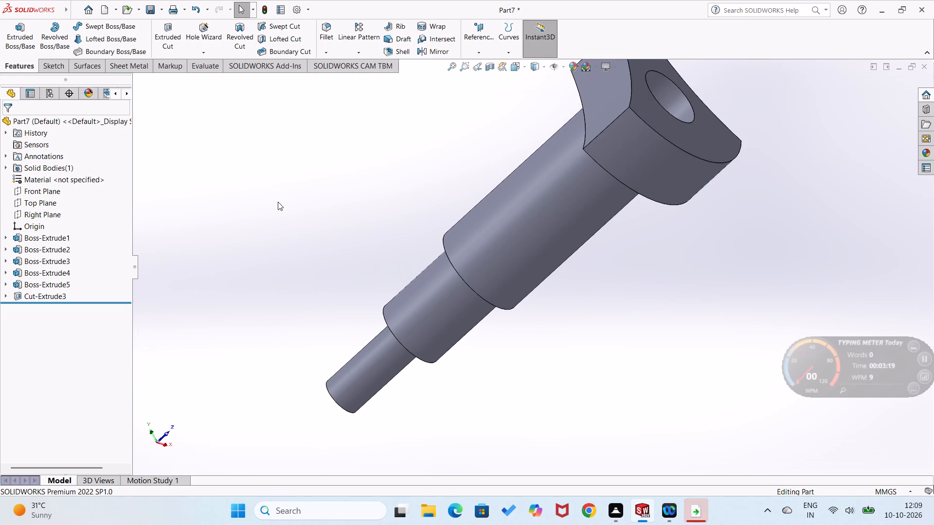
click(545, 62)
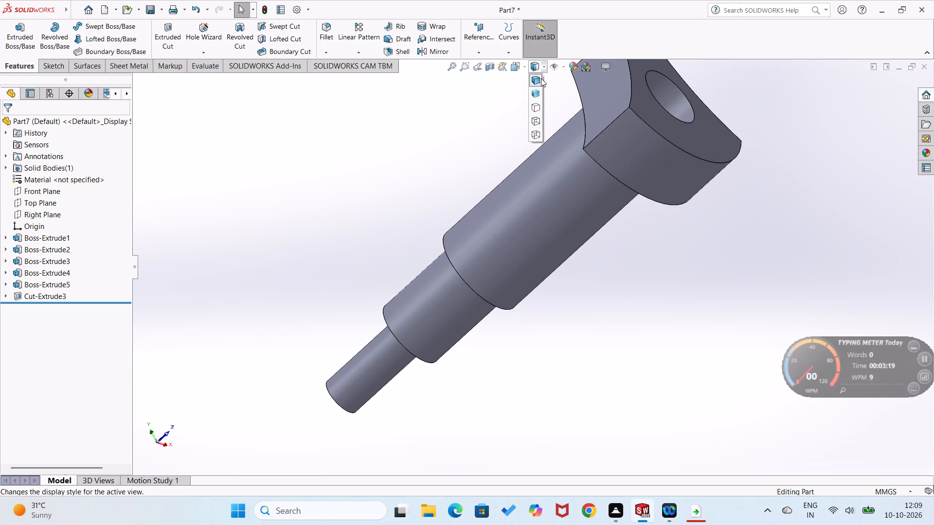
click(534, 109)
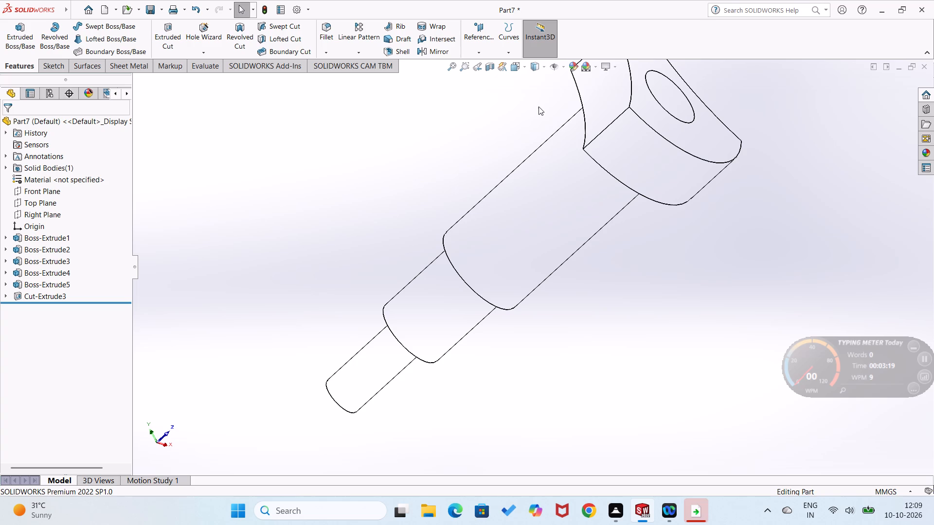
click(542, 68)
click(536, 122)
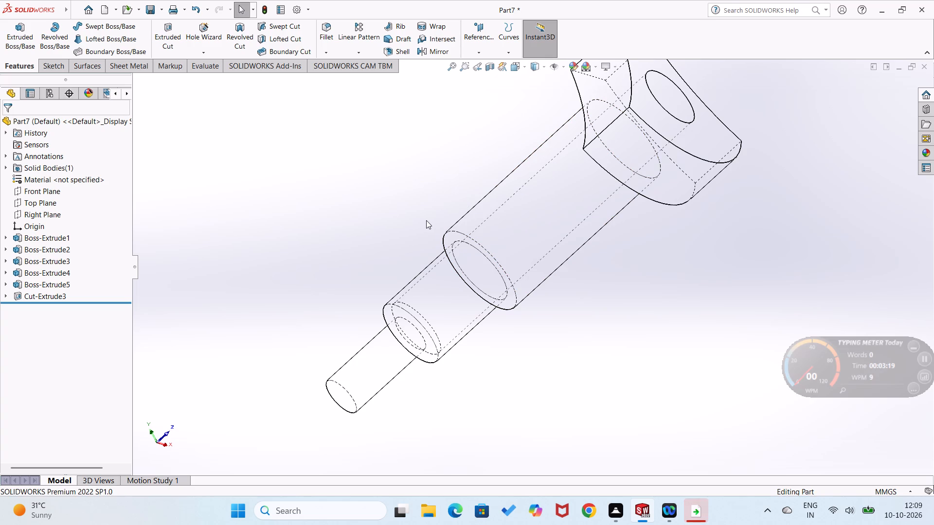
key(ctrl+7)
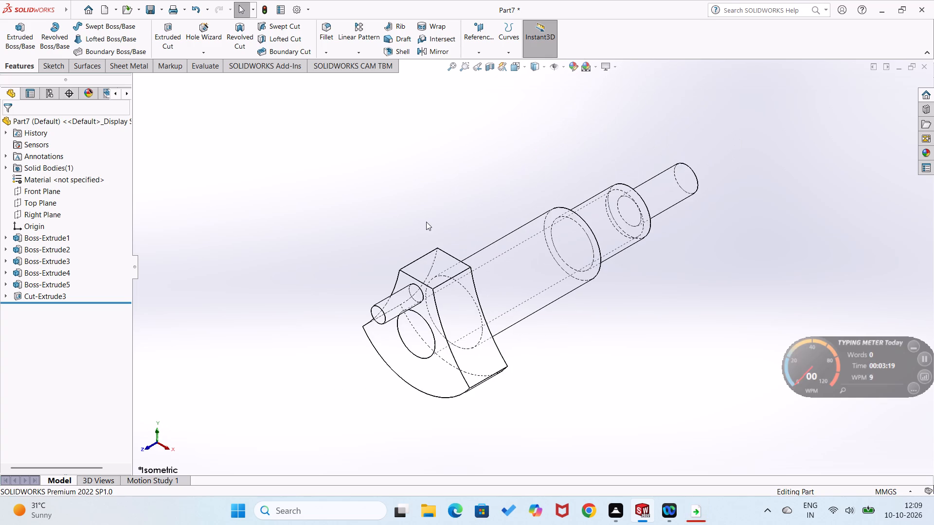
key(ctrl+8)
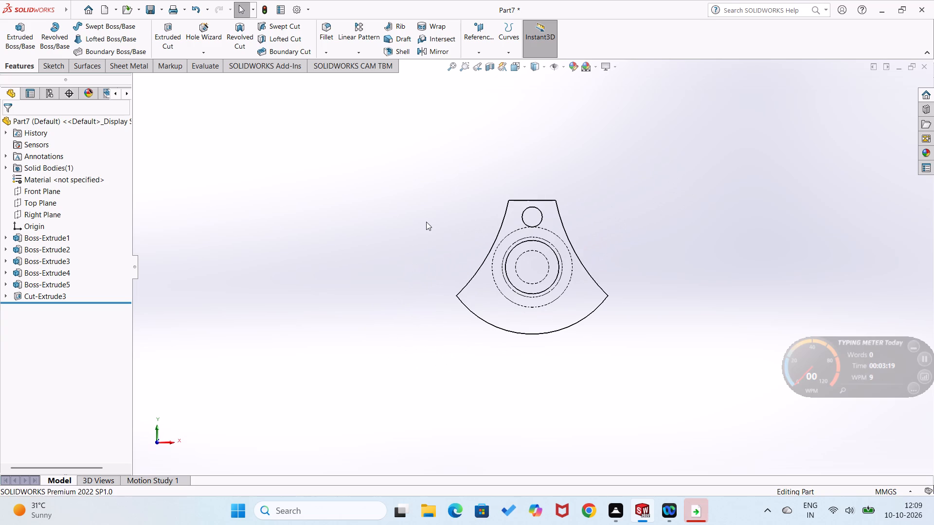
key(ctrl+6)
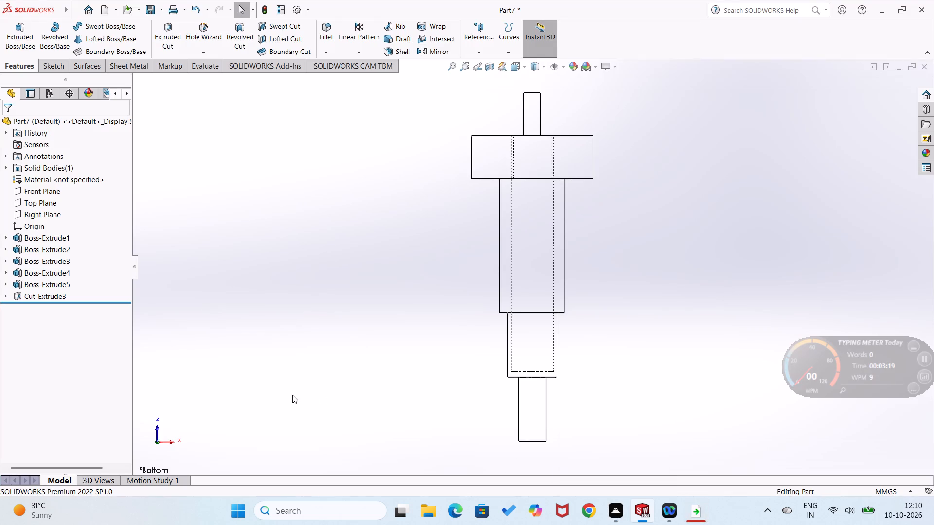
middle_drag(356, 304, 425, 357)
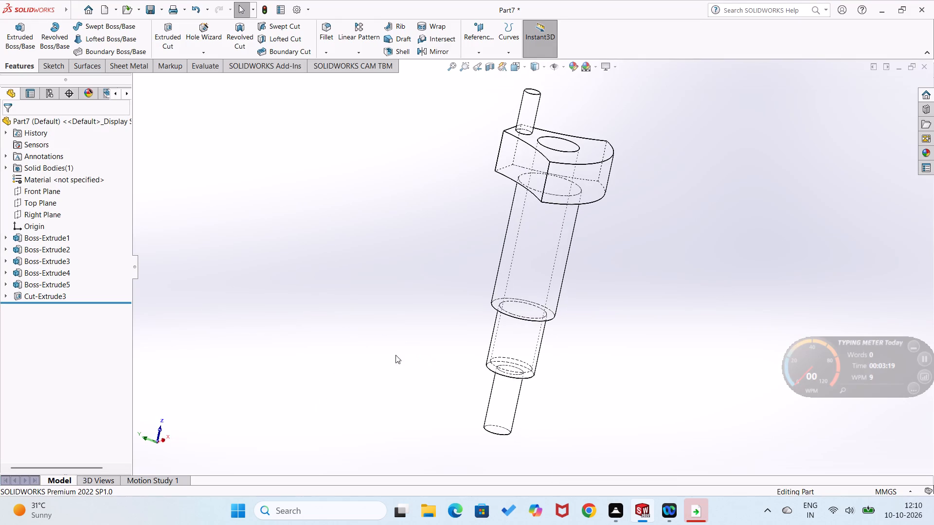
Inspect the part in shaded display from several angles and square-on from the side, finishing in shaded with edges.
click(543, 64)
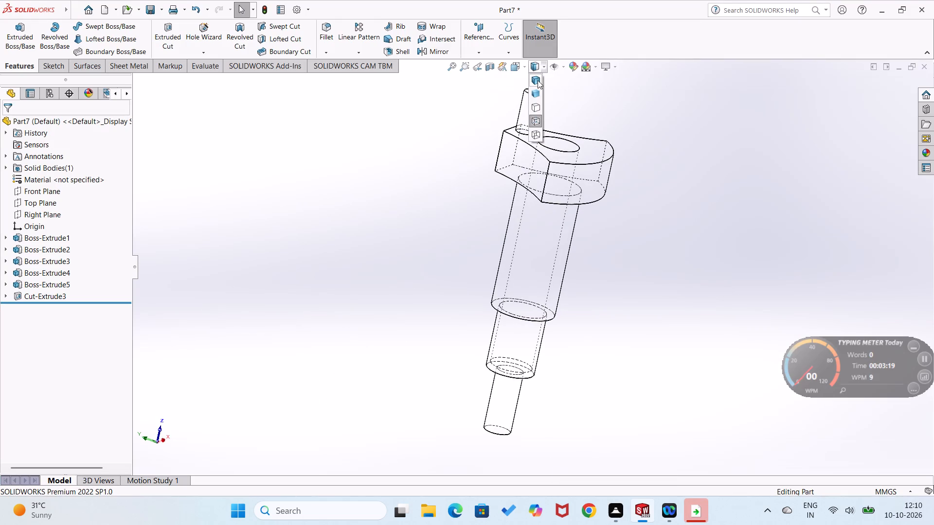
click(538, 80)
click(546, 69)
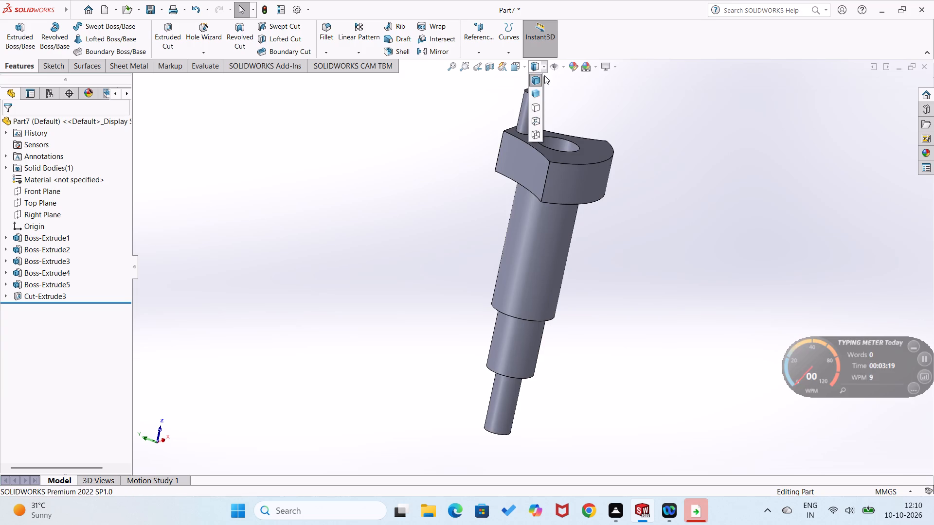
click(538, 93)
middle_drag(474, 212, 439, 239)
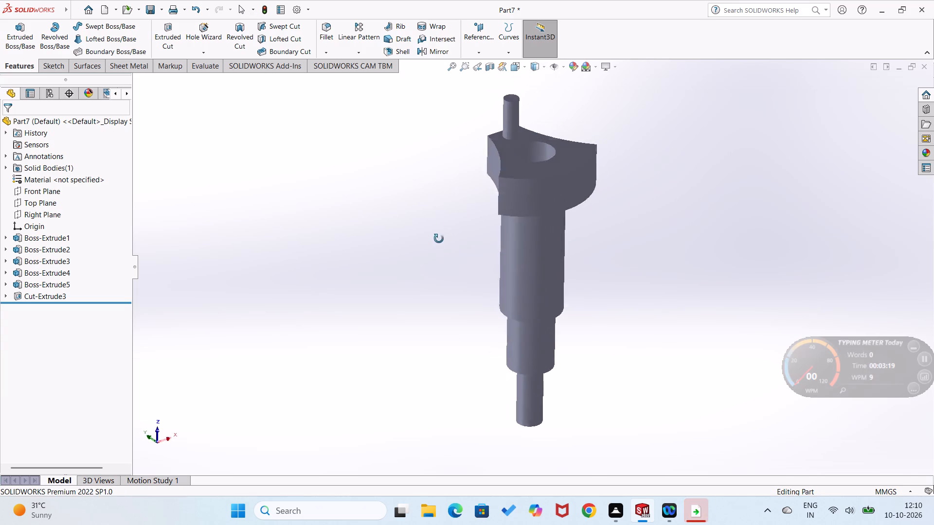
middle_drag(439, 239, 365, 237)
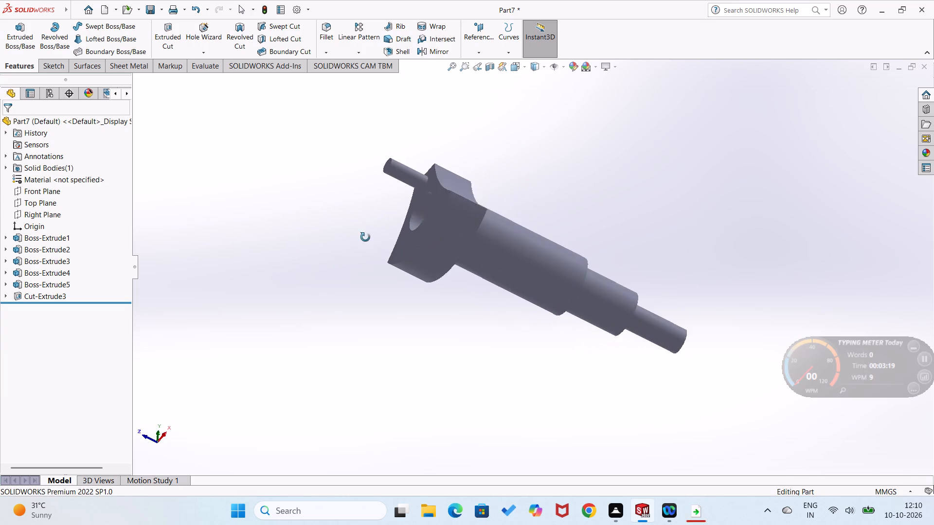
middle_drag(365, 237, 359, 243)
key(ctrl+8)
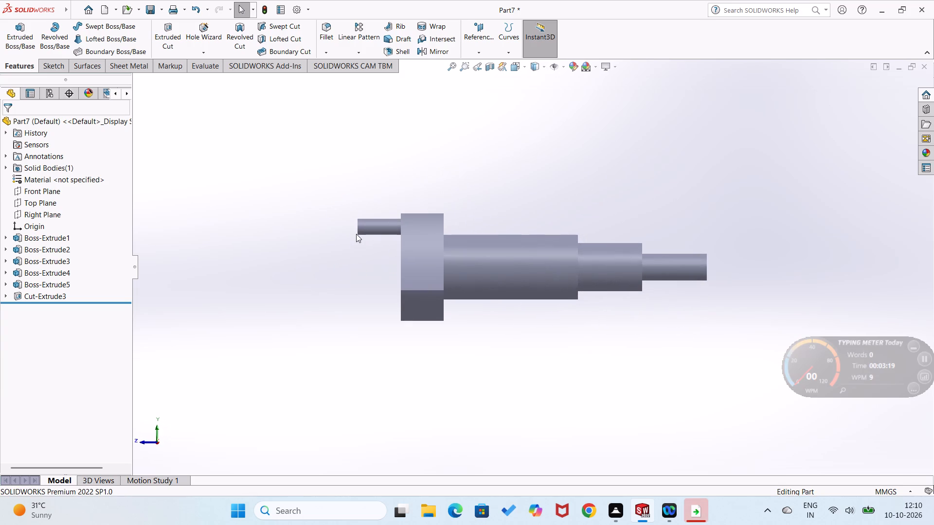
click(341, 340)
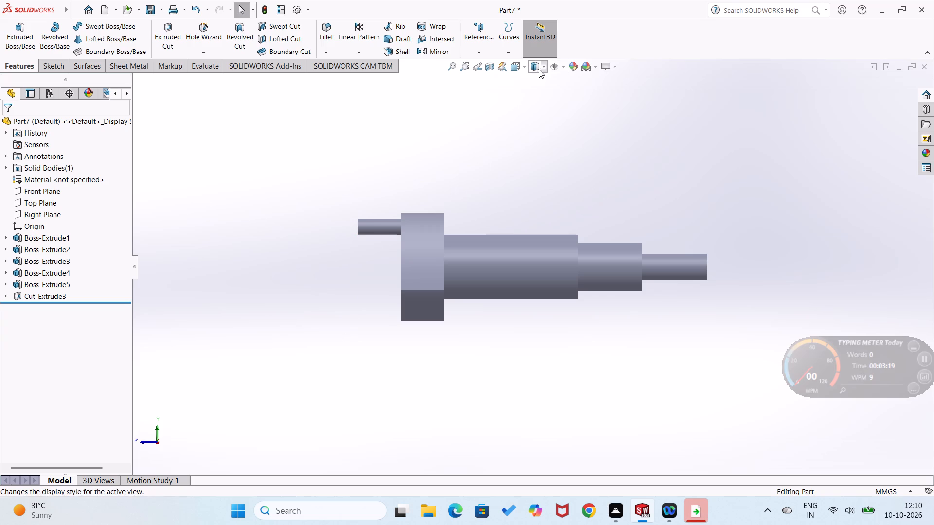
click(538, 69)
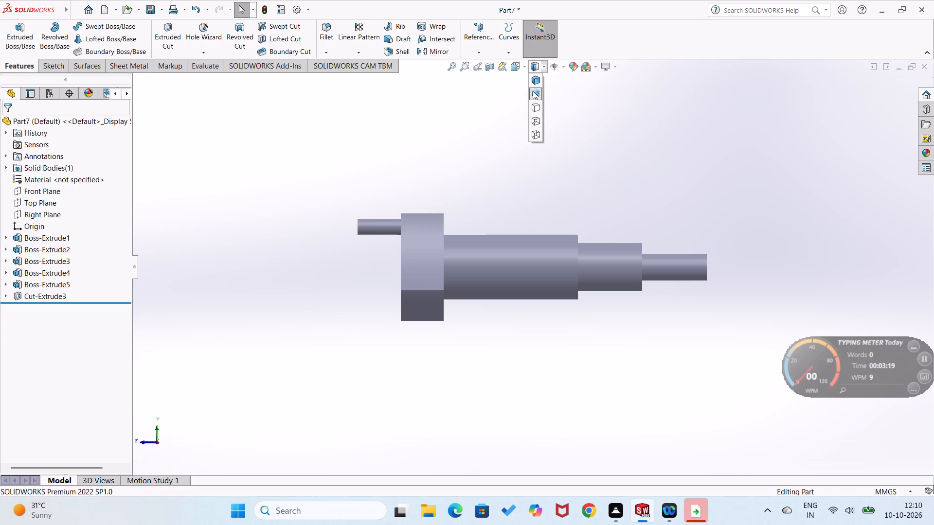
click(534, 81)
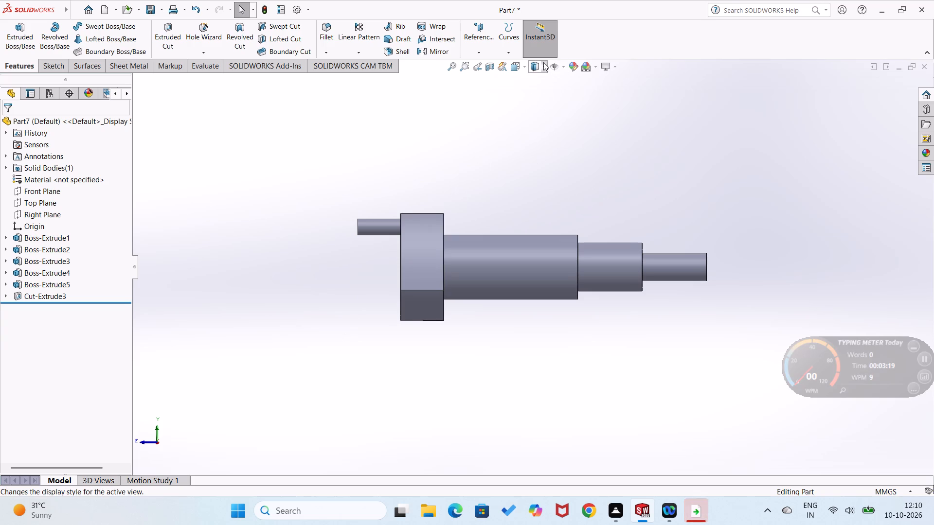
middle_drag(492, 350, 650, 193)
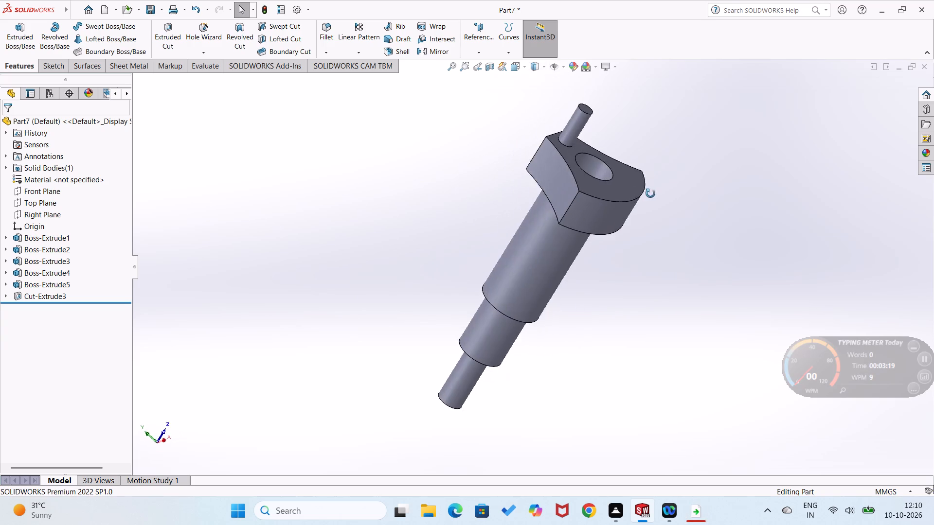
middle_drag(650, 193, 656, 192)
Close the crank part without saving it.
click(929, 59)
click(925, 66)
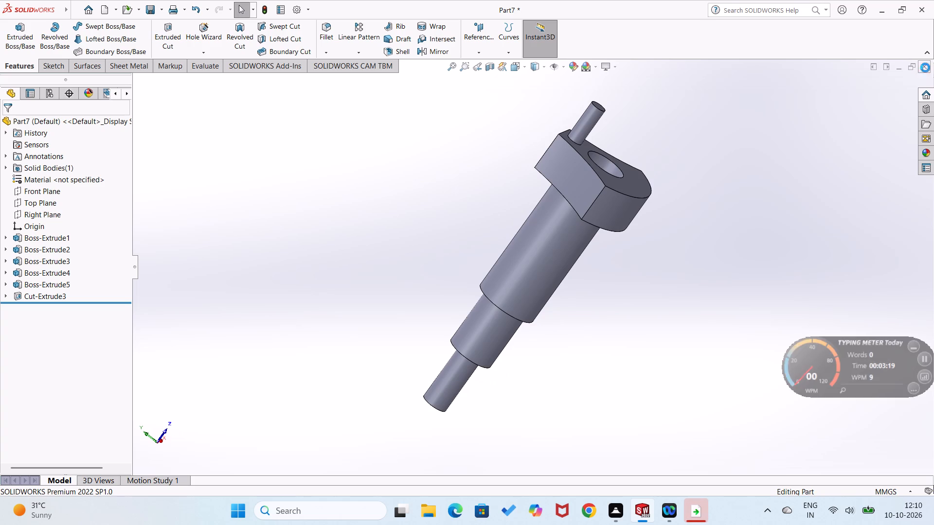
click(519, 272)
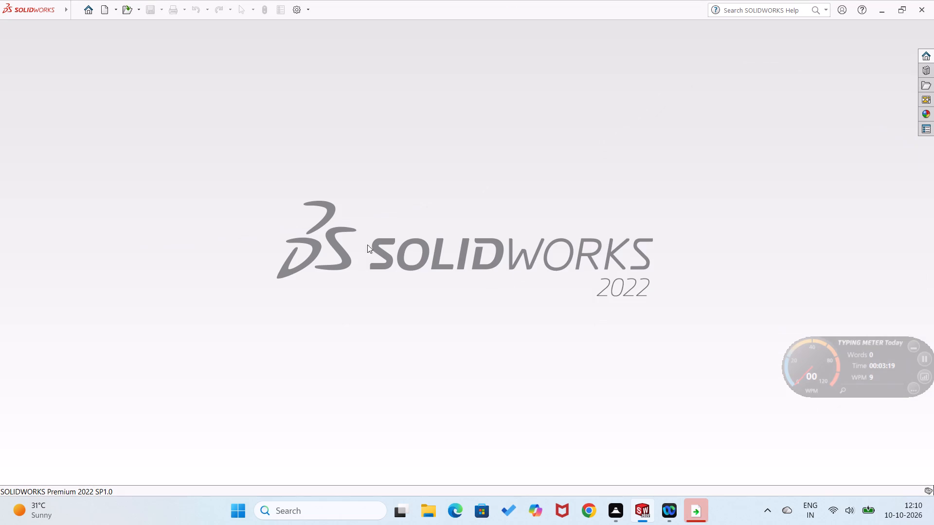
Create a new part document.
click(88, 14)
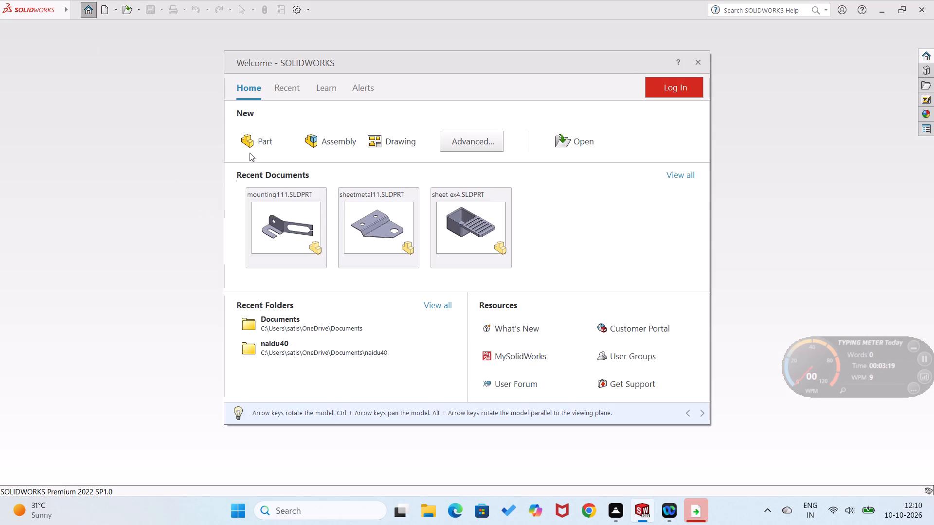
click(250, 145)
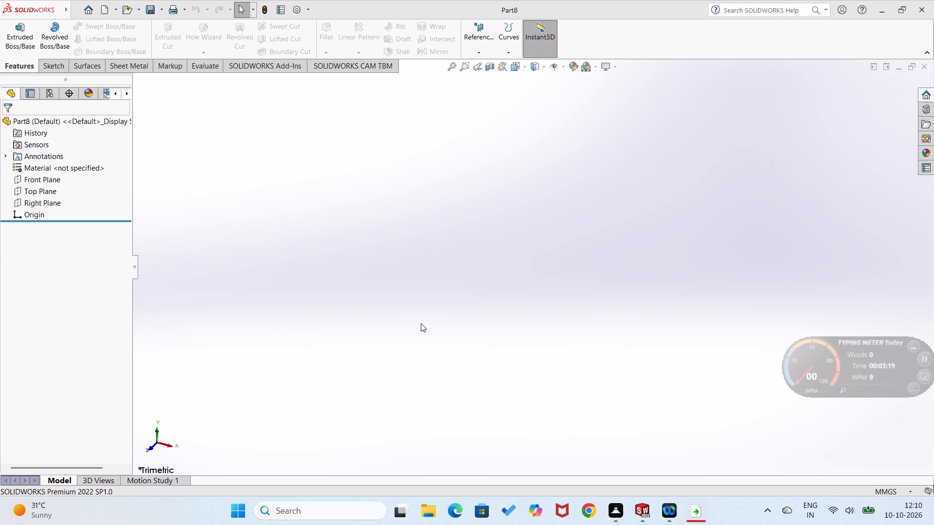
Open a new sketch on the Front Plane, with no drawing tool active.
right_click(30, 185)
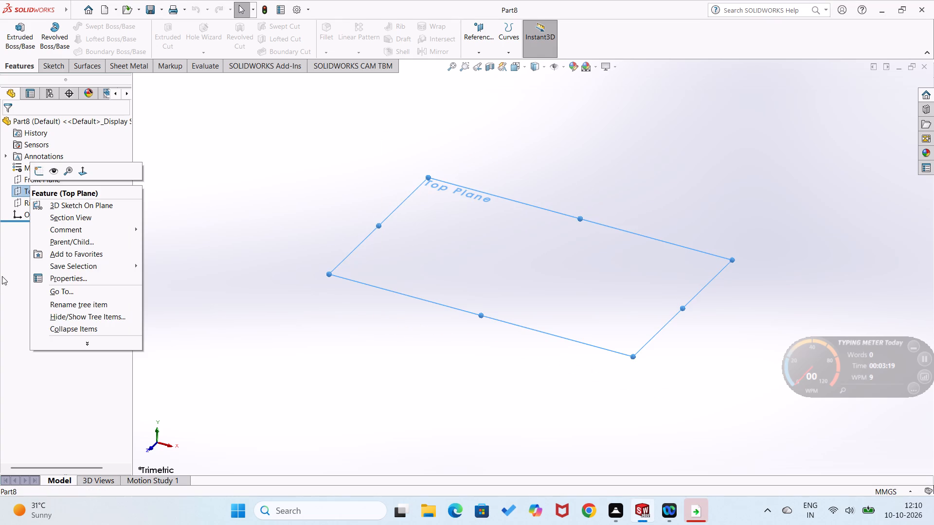
click(2, 276)
right_click(44, 179)
click(53, 166)
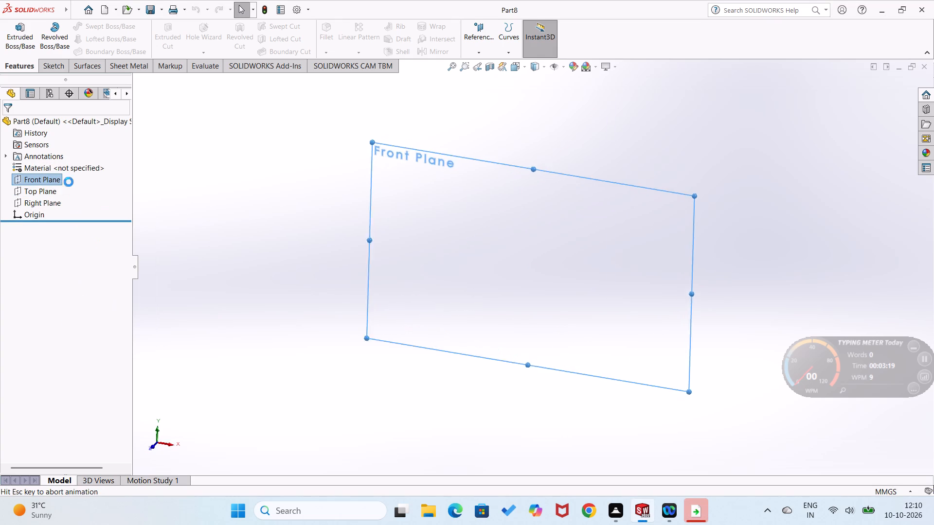
right_drag(304, 292, 256, 358)
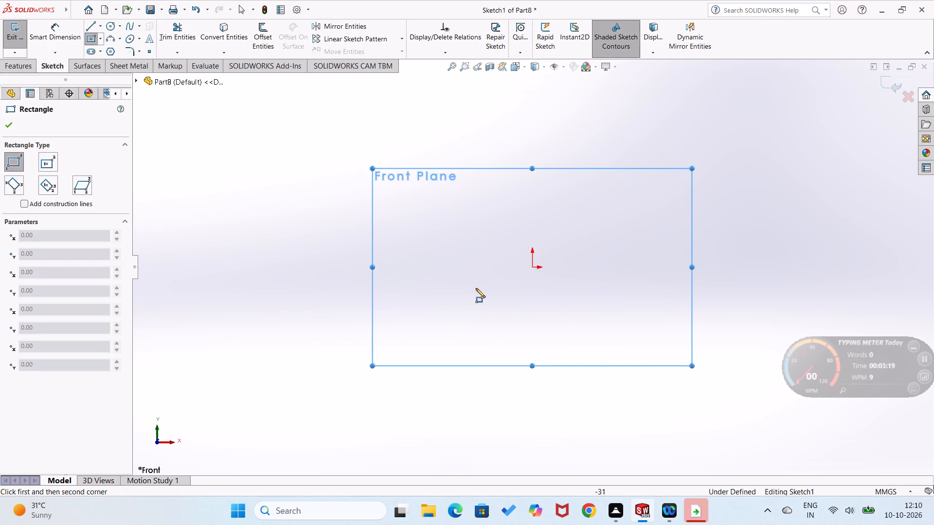
right_drag(484, 270, 476, 356)
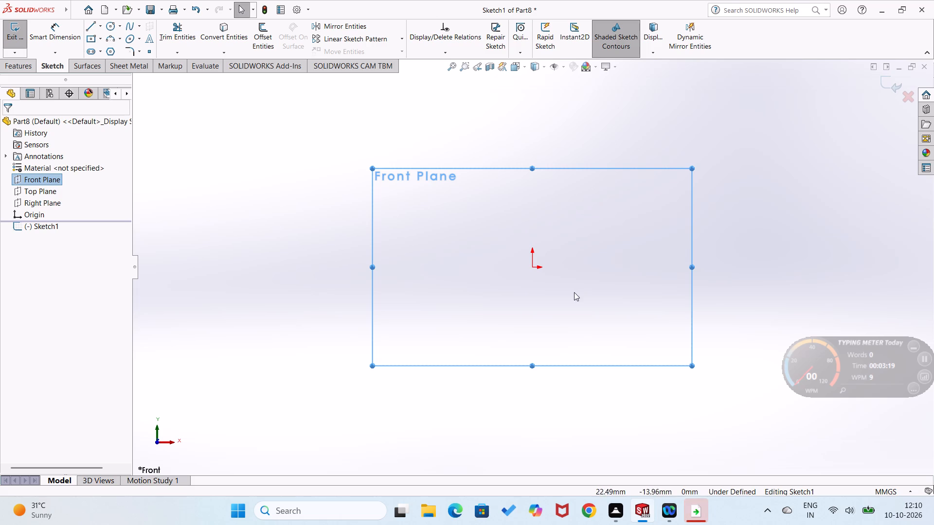
Sketch a vertical line upward from the origin and dimension its length to 7 mm.
right_drag(578, 287, 535, 320)
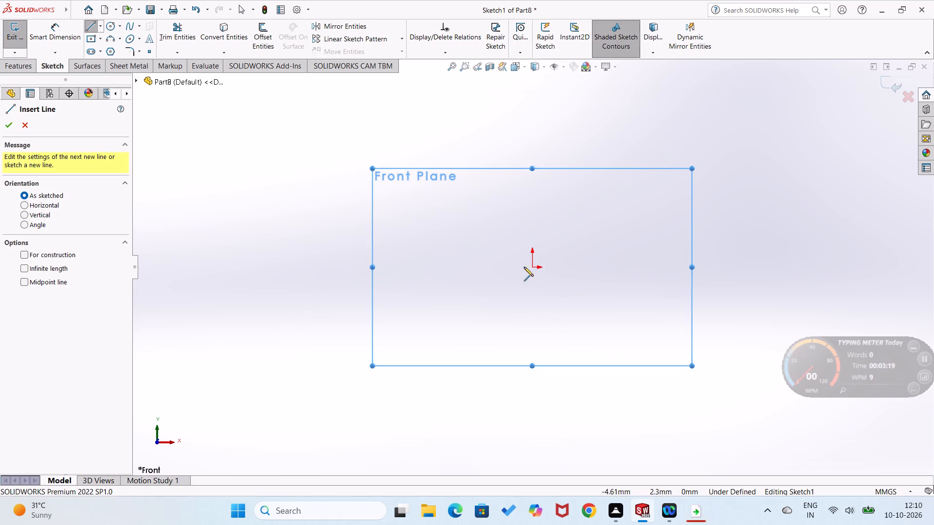
click(533, 267)
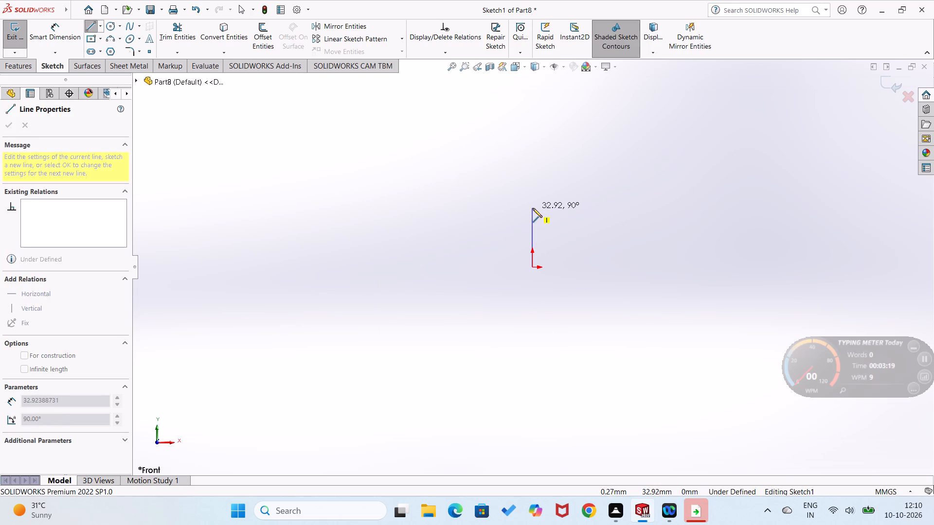
click(533, 208)
right_drag(571, 275, 586, 180)
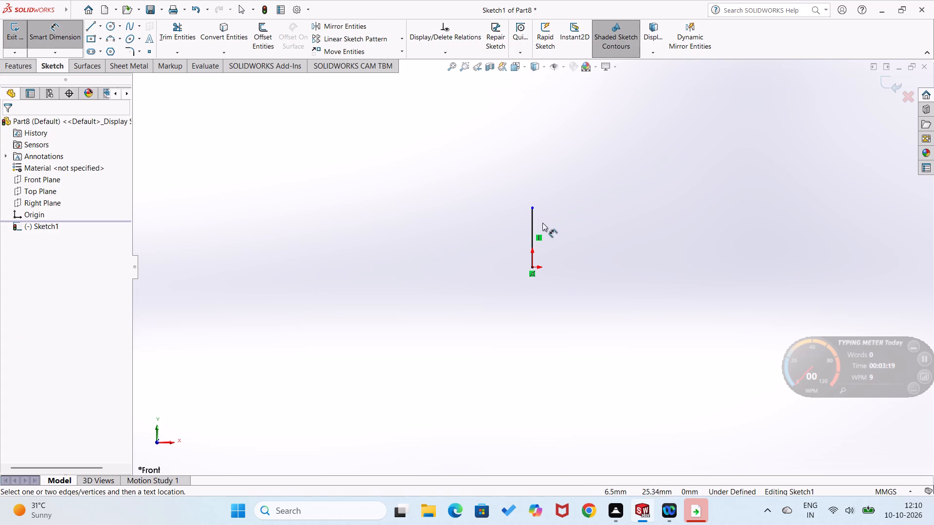
click(534, 225)
click(563, 231)
key(7)
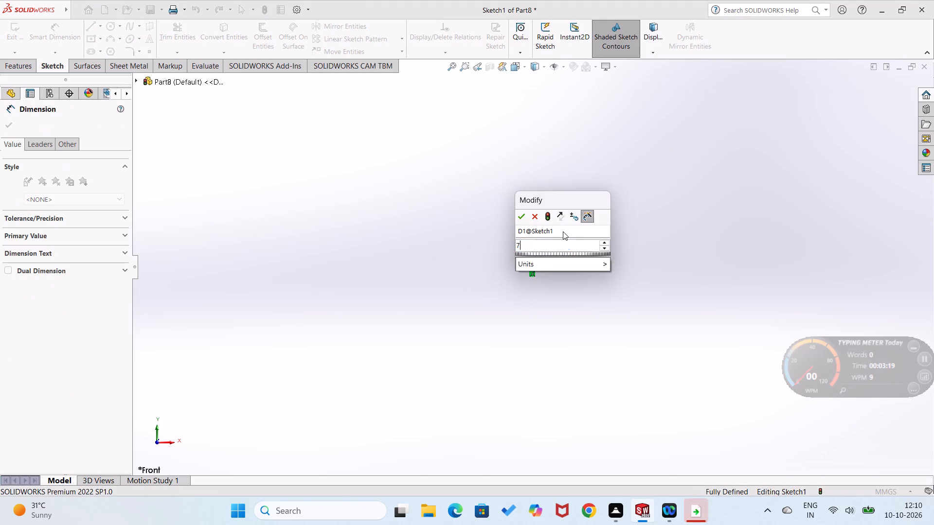
key(Return)
click(433, 255)
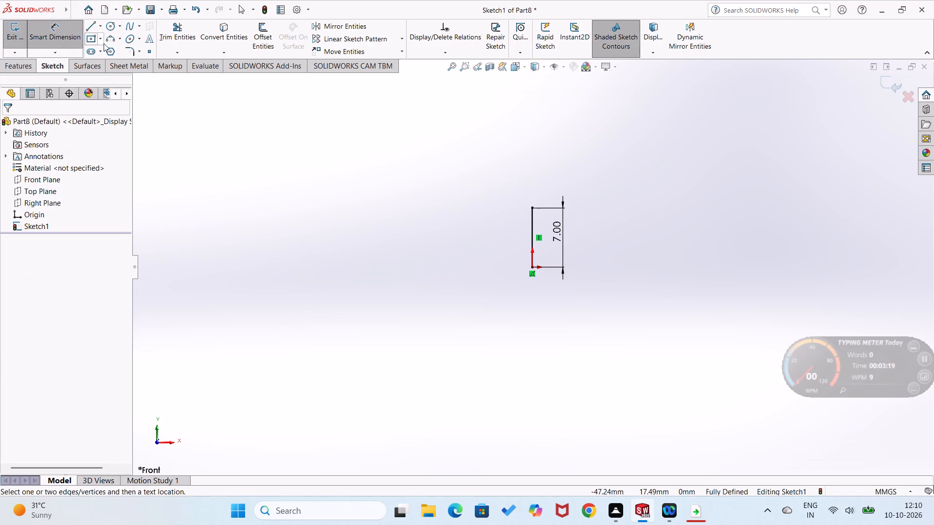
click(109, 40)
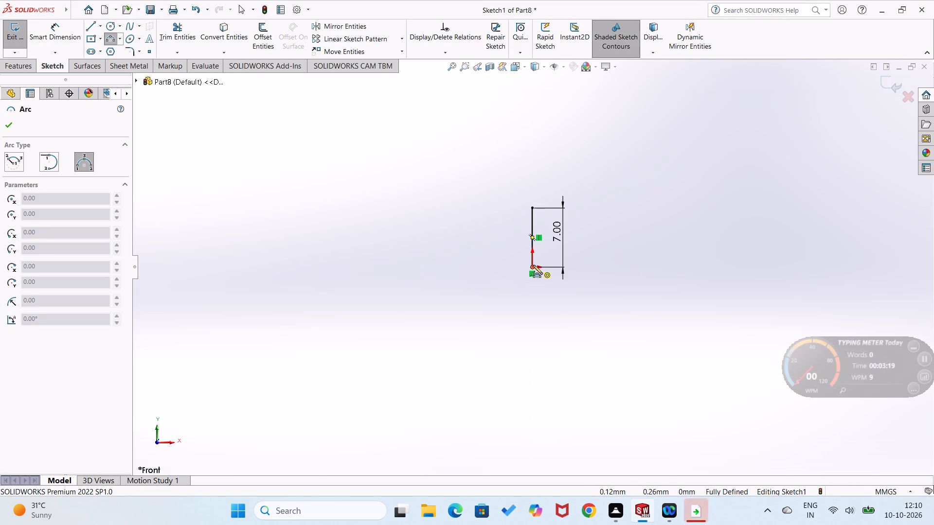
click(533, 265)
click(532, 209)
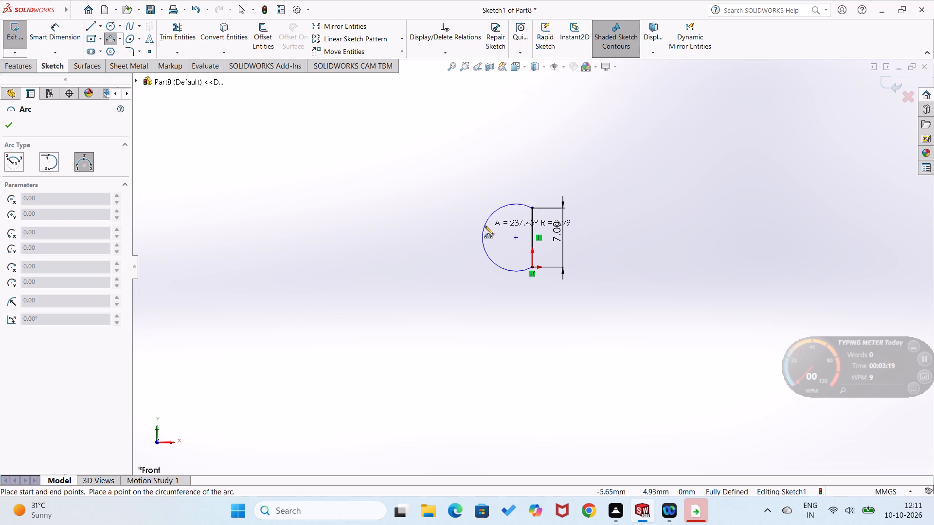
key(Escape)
Move the 7 mm dimension to the opposite side of the vertical line, clear of the profile area.
click(557, 235)
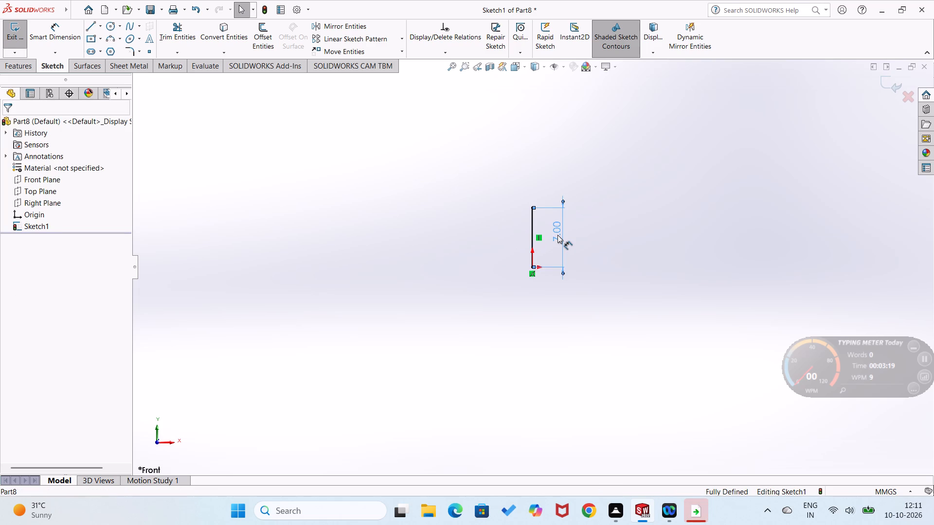
drag(561, 242, 457, 221)
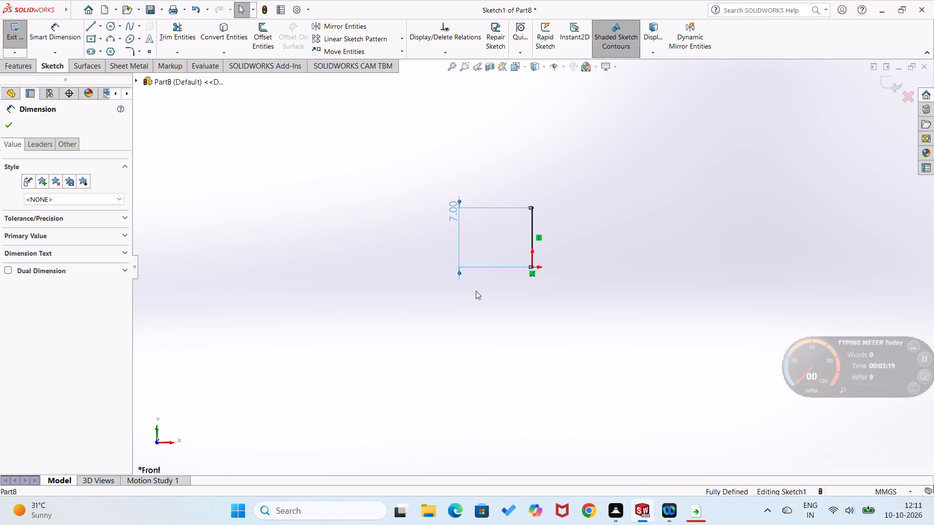
click(455, 308)
Close a rectangle with three lines from the vertical line's upper end, about 26.3 mm long horizontally, ending at the origin.
right_drag(476, 336, 445, 356)
right_drag(449, 353, 403, 374)
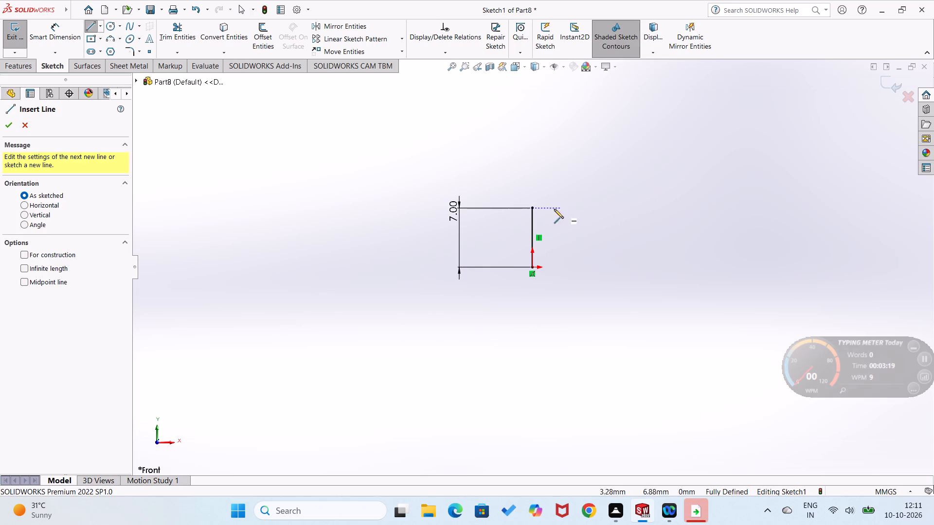
click(535, 207)
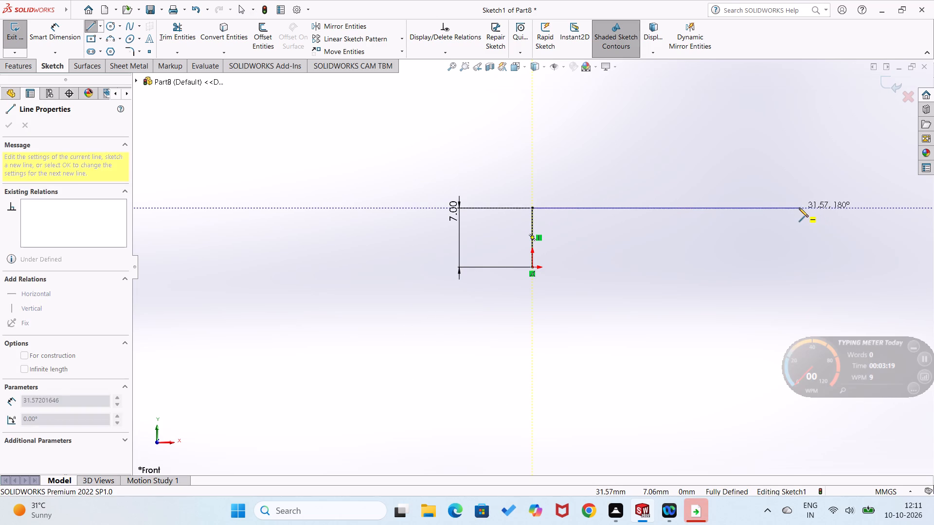
click(754, 210)
click(753, 268)
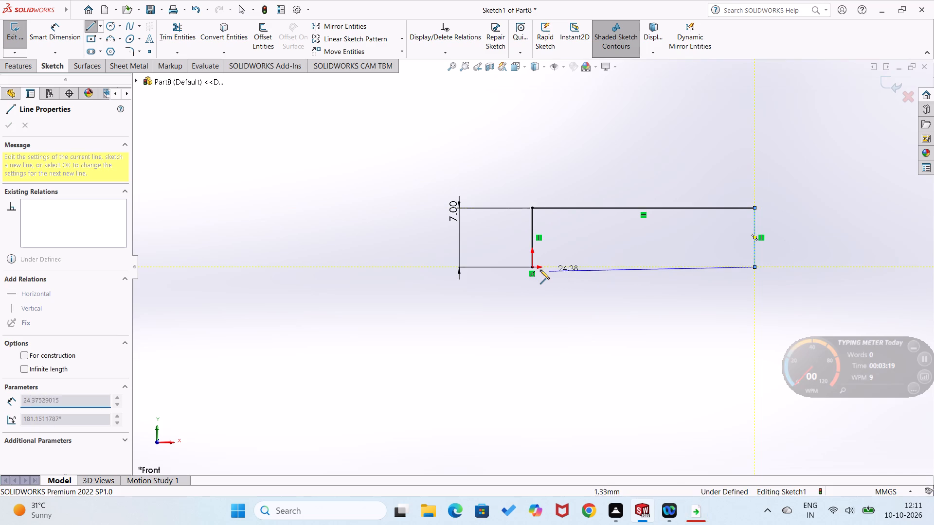
click(536, 267)
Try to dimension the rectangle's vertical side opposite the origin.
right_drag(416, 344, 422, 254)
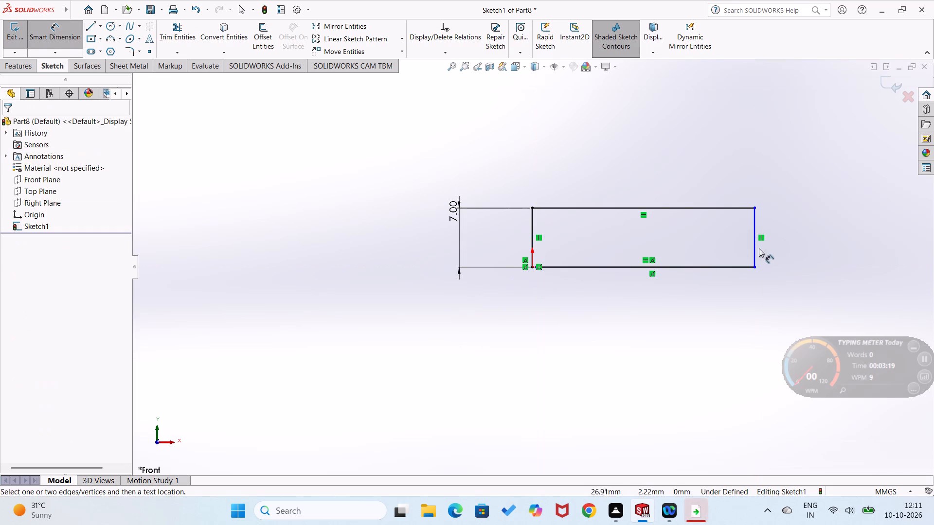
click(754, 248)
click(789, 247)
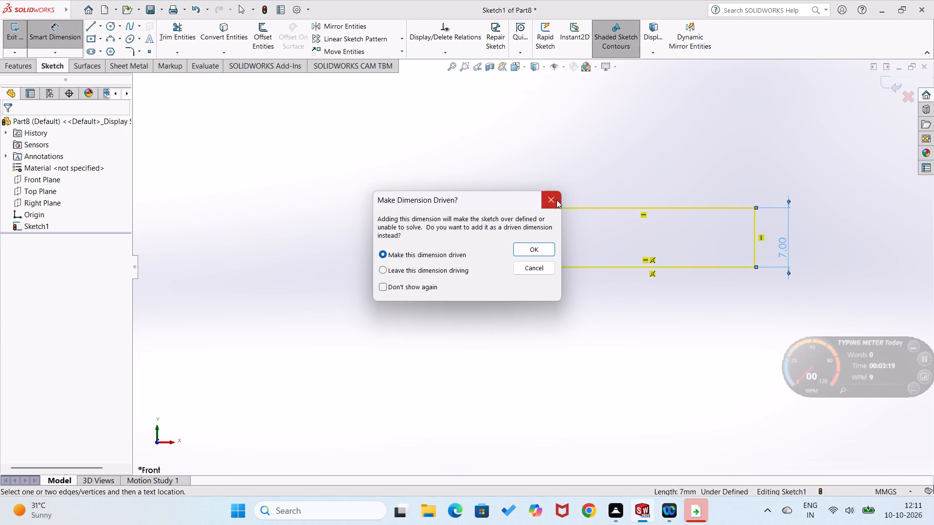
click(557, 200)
Dimension the rectangle's upper horizontal edge to 22 mm.
click(593, 206)
click(597, 192)
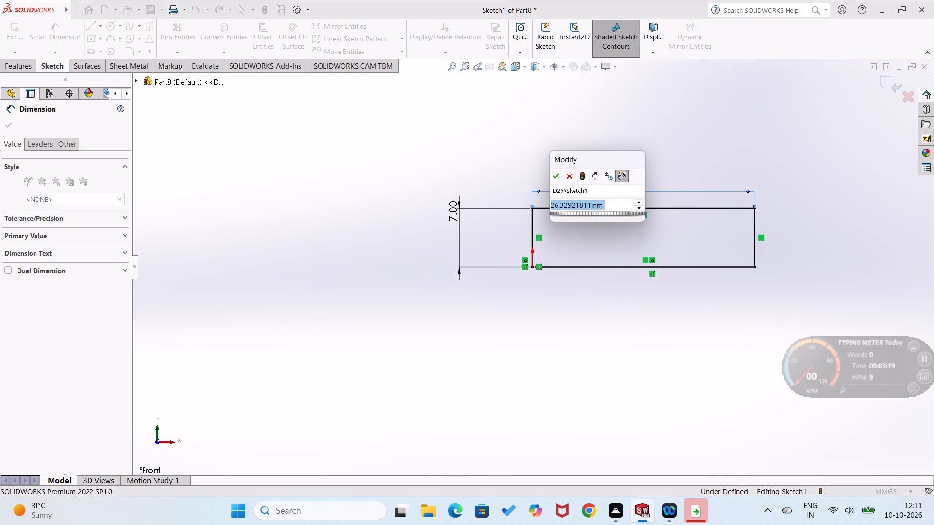
text(22)
key(Return)
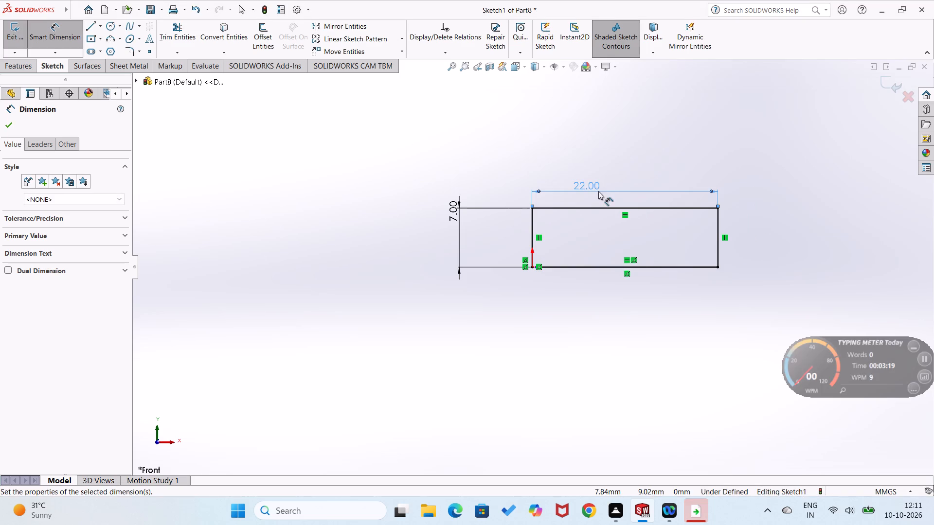
click(460, 332)
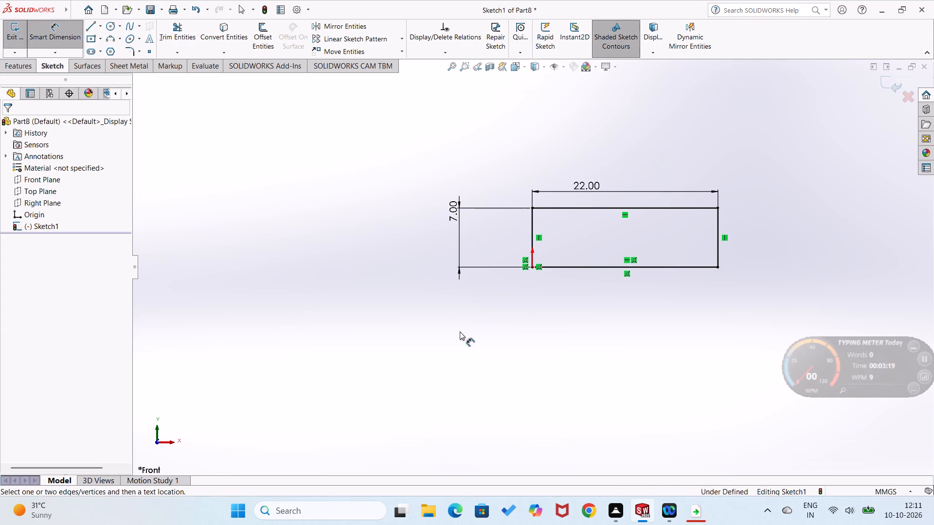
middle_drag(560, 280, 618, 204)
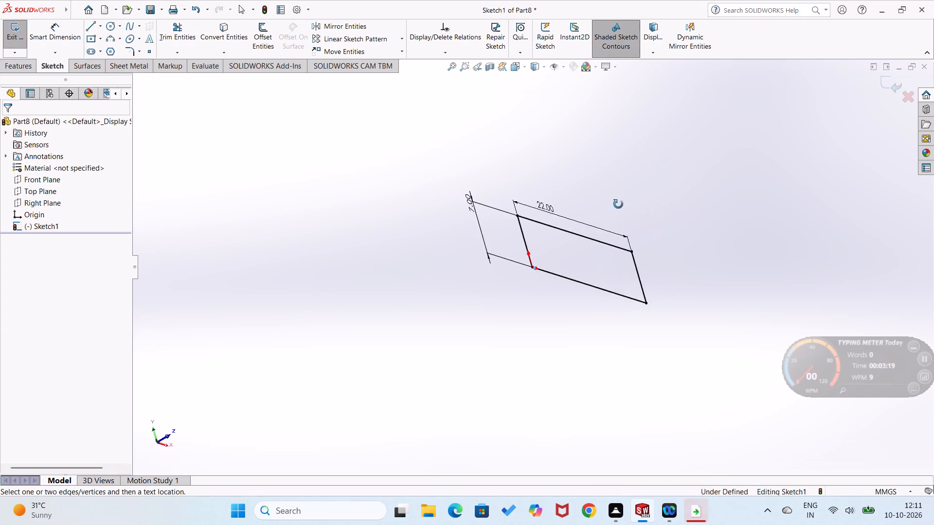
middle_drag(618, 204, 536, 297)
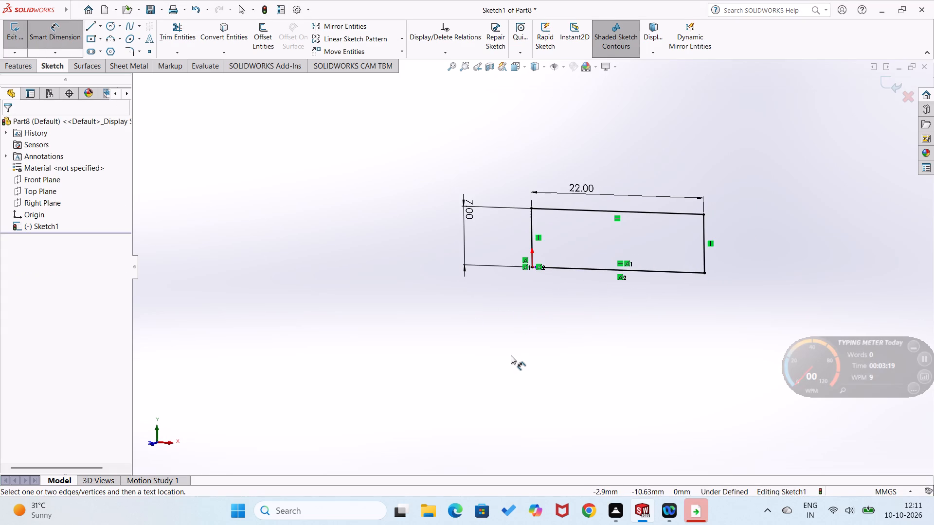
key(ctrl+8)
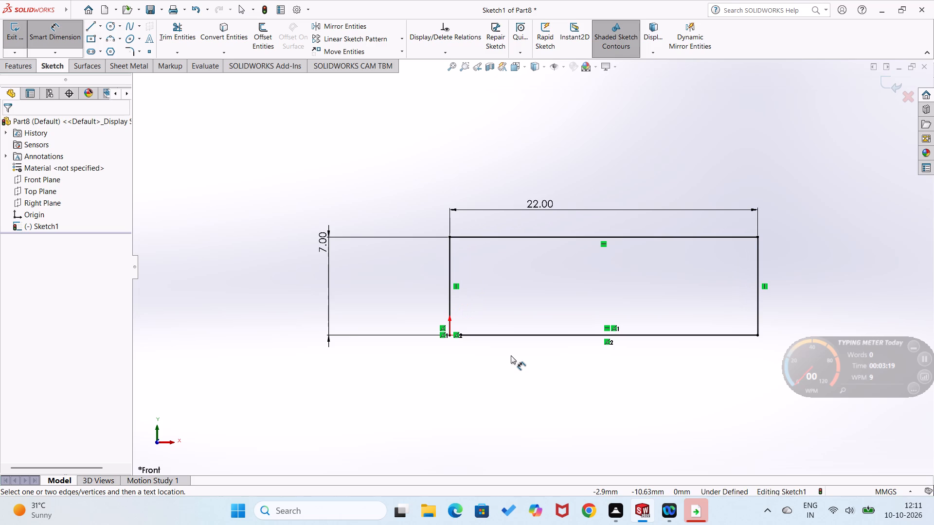
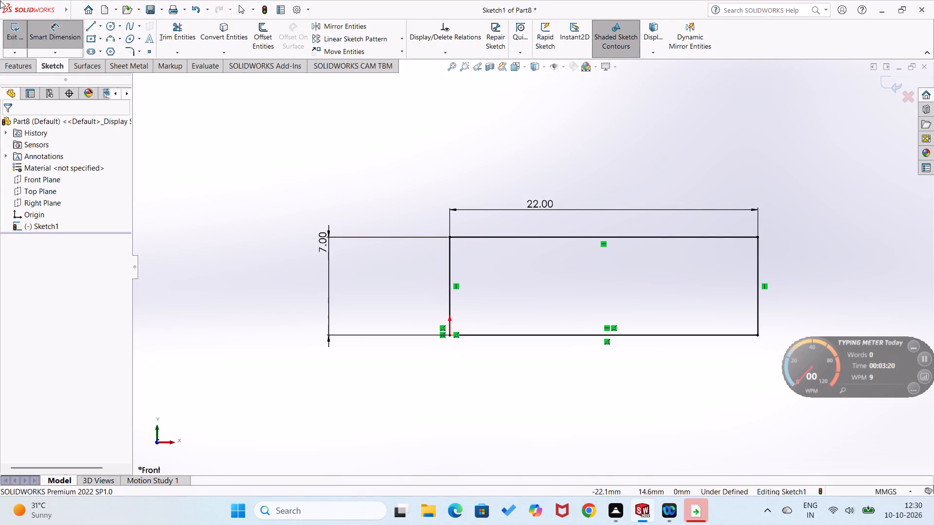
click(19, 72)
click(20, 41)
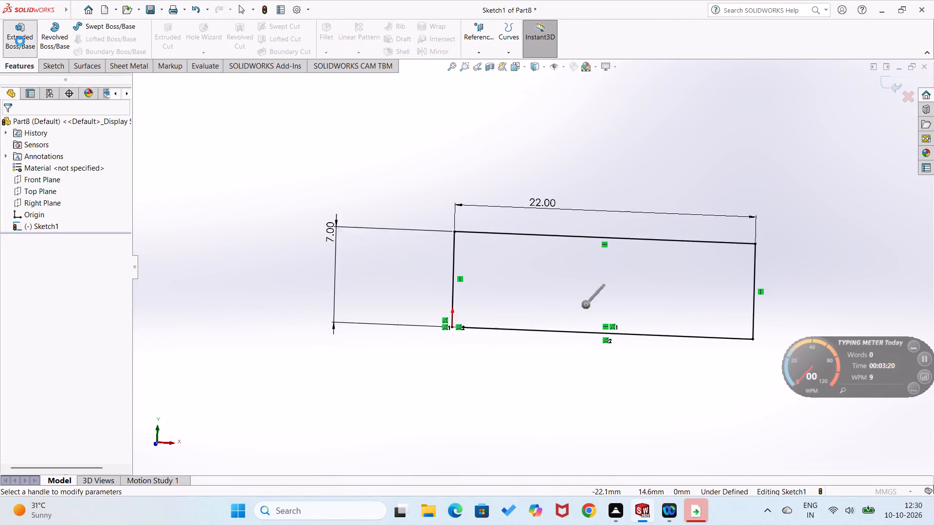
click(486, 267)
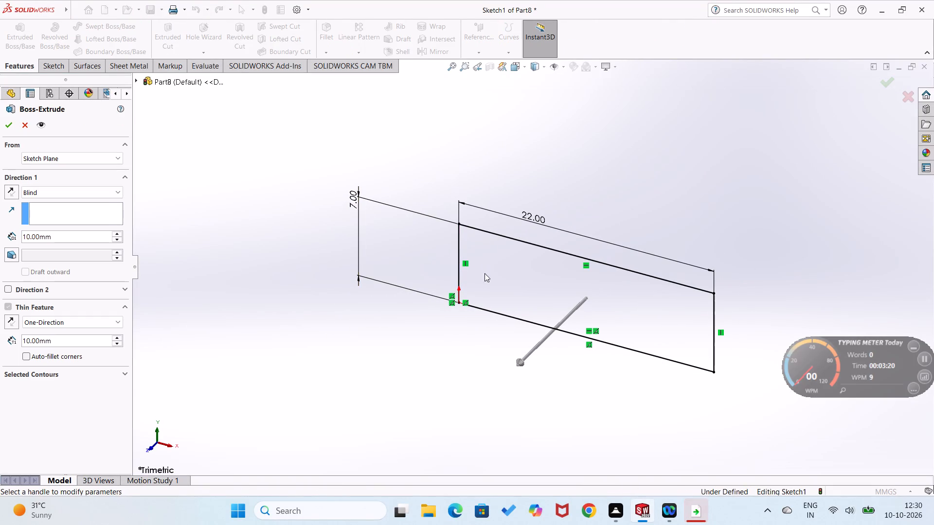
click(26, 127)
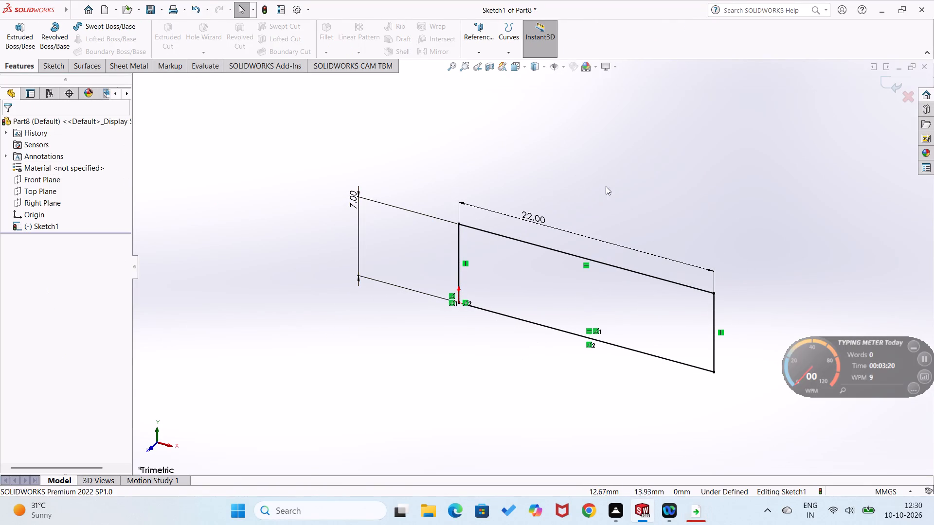
Delete all lines and dimensions of the current rectangle sketch.
key(ctrl+a)
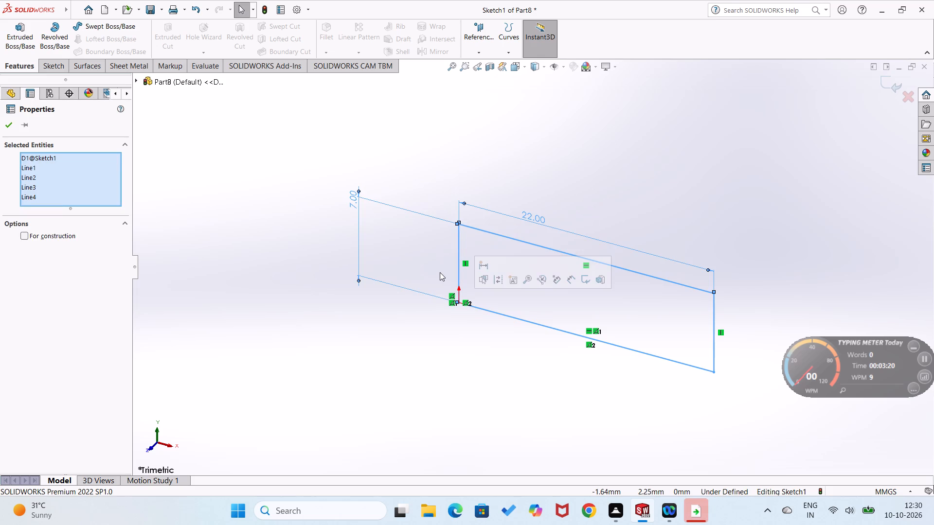
key(Delete)
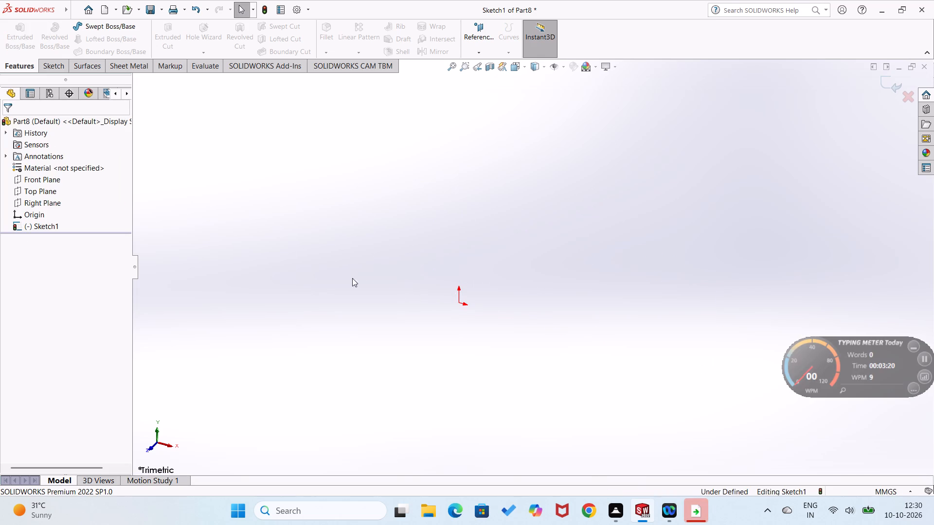
Start a new sketch on the Front Plane and draw a corner rectangle from the origin, about 122 mm by 55 mm.
right_click(51, 179)
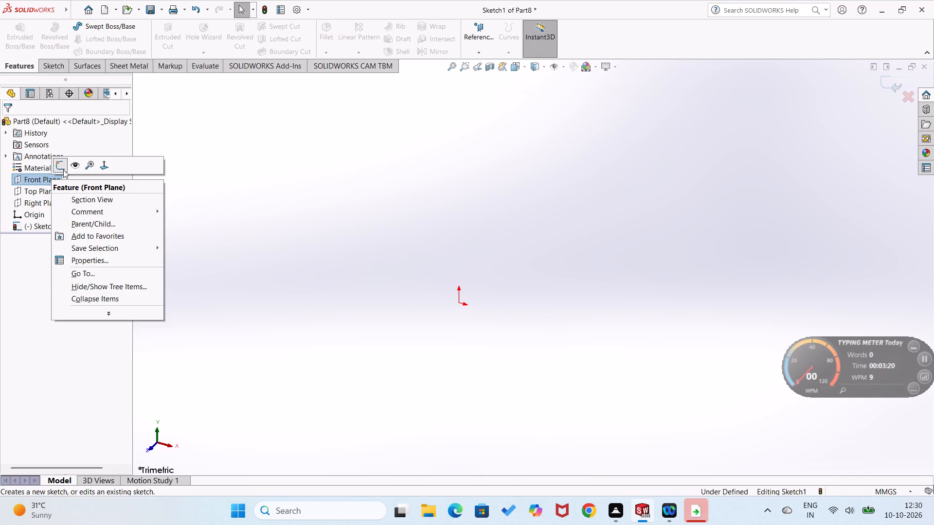
click(64, 169)
right_click(48, 176)
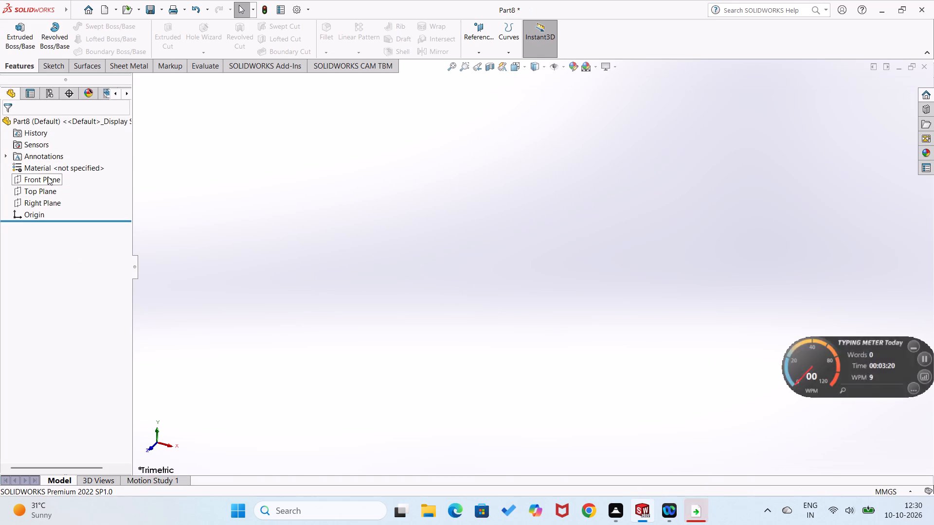
click(59, 165)
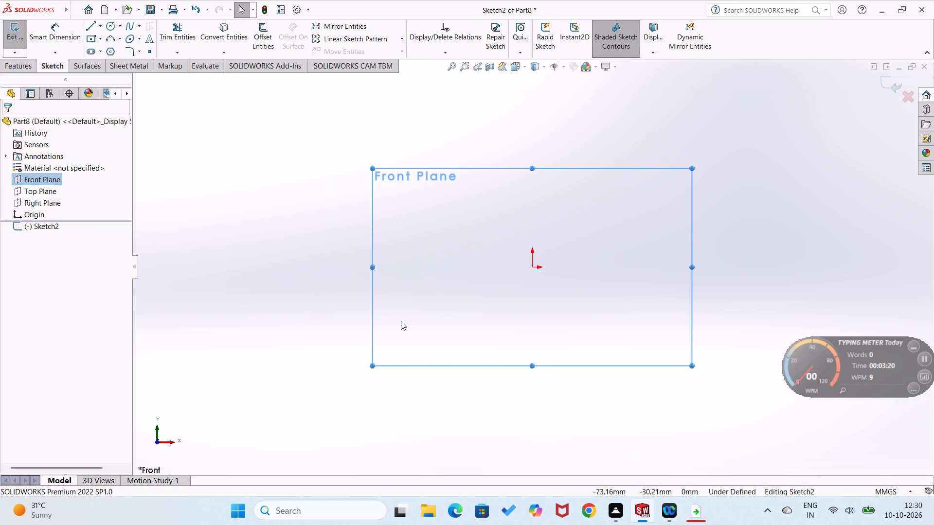
right_drag(401, 321, 553, 314)
right_drag(533, 285, 515, 372)
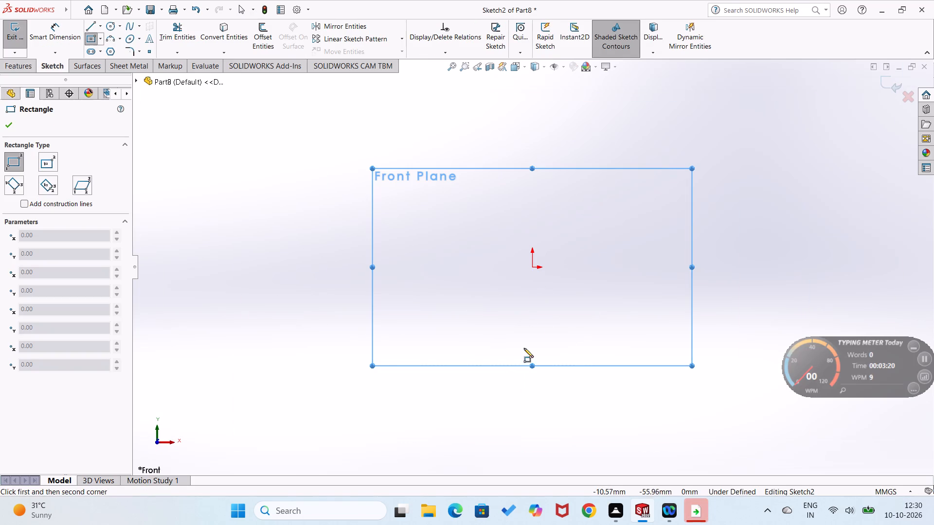
click(531, 268)
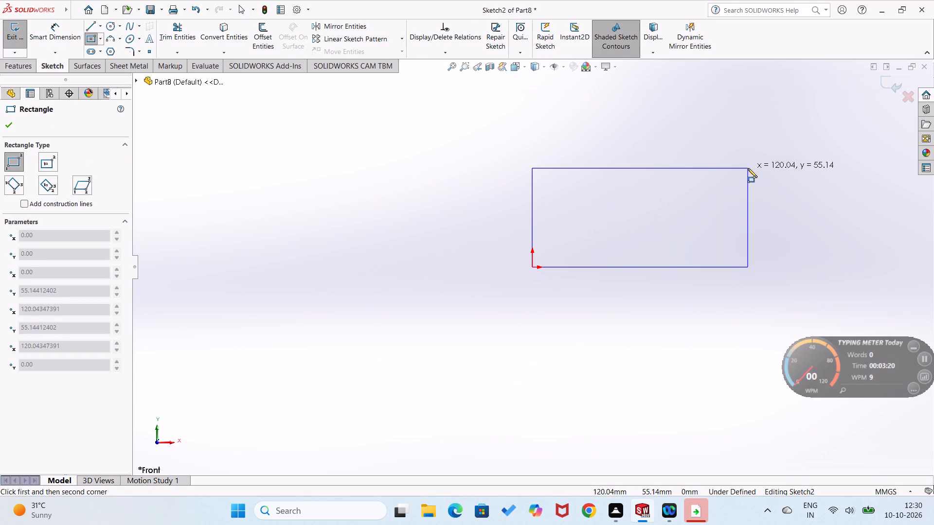
click(751, 168)
Dimension the rectangle's lower horizontal edge to 22 mm, placing the dimension below the profile.
right_drag(529, 352, 544, 326)
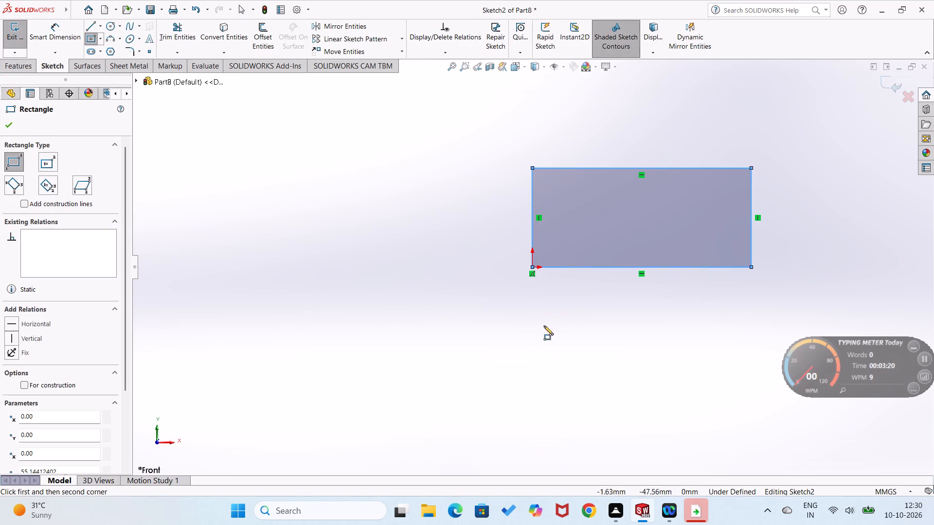
right_drag(544, 326, 552, 279)
click(580, 269)
click(583, 300)
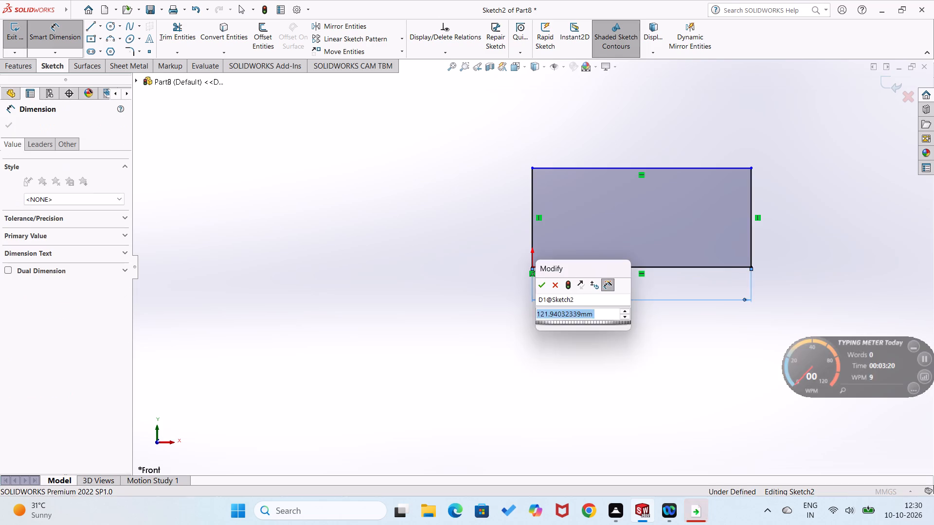
text(22)
key(Return)
click(576, 363)
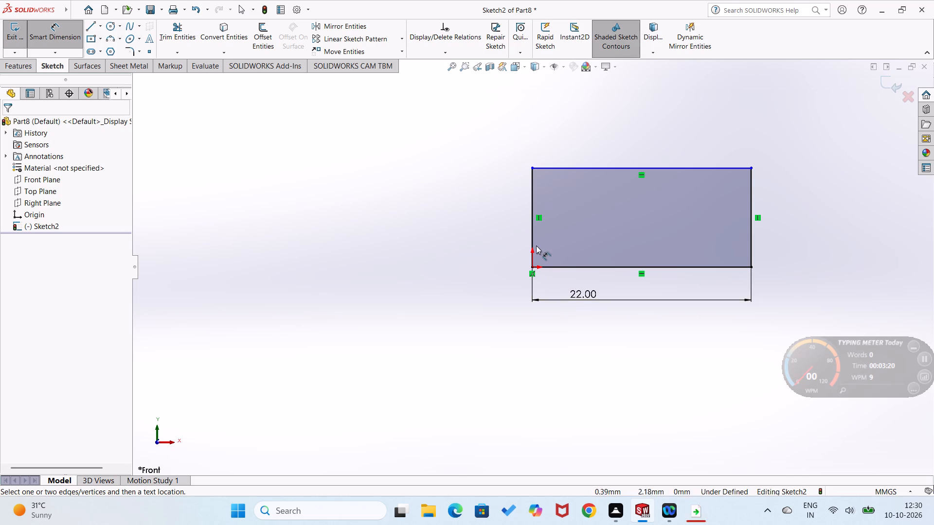
Dimension the rectangle's vertical side at the origin to 7 mm, placing the dimension outside the profile.
click(531, 231)
click(509, 232)
key(7)
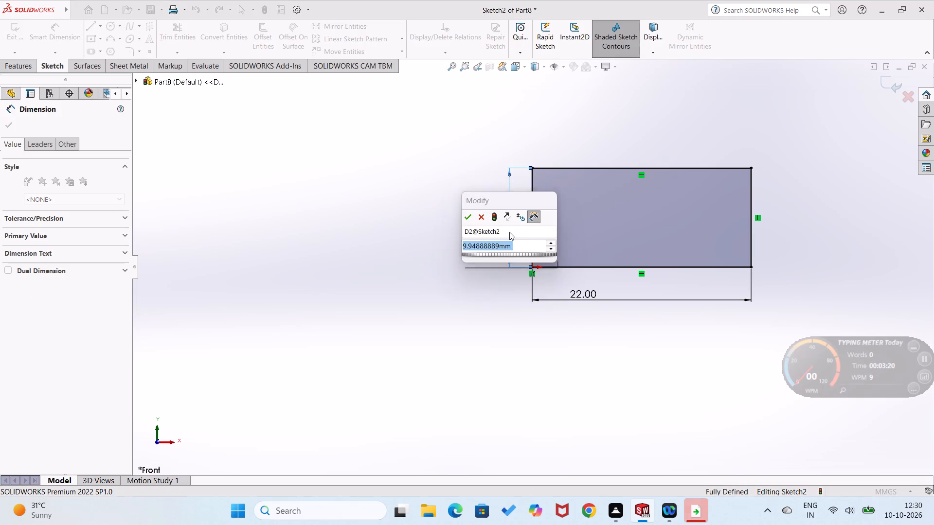
key(Return)
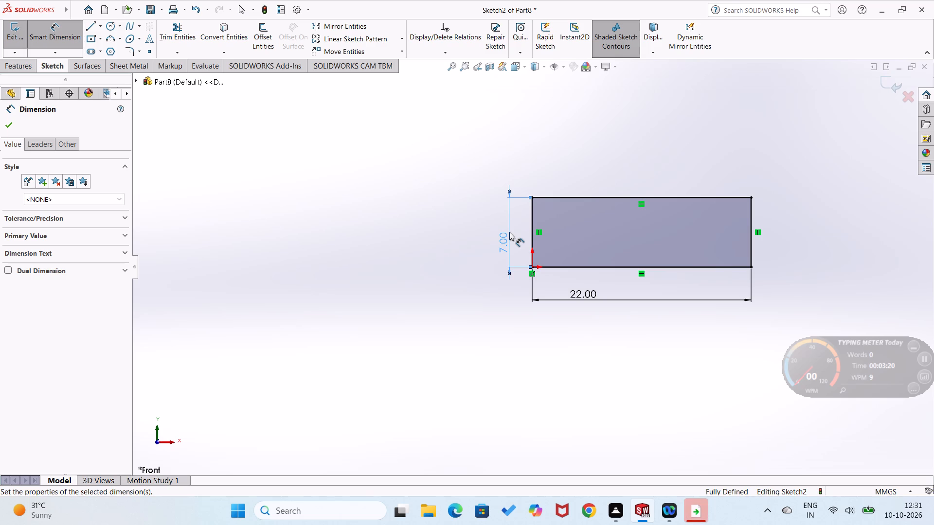
click(442, 326)
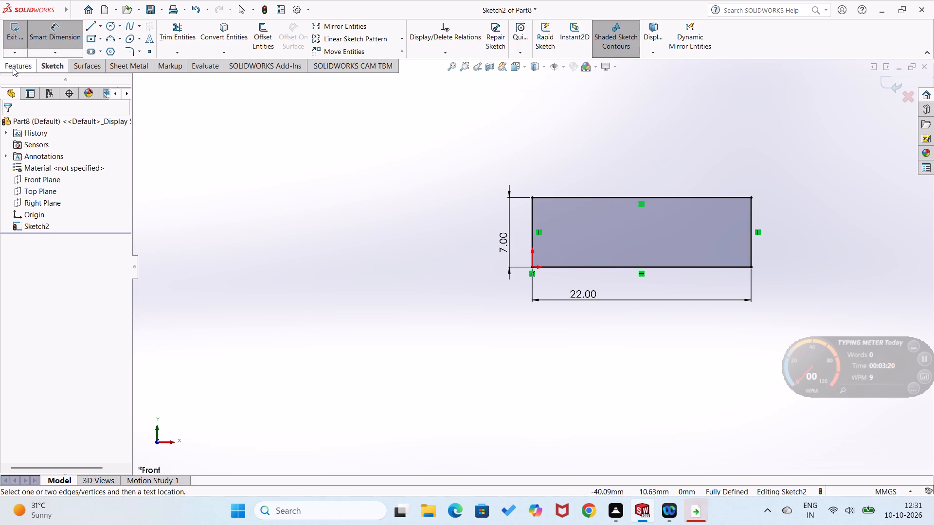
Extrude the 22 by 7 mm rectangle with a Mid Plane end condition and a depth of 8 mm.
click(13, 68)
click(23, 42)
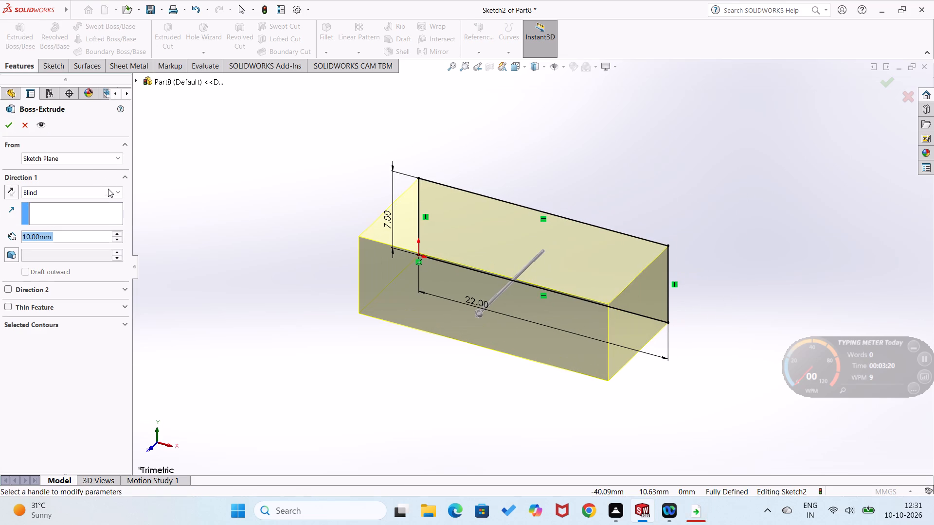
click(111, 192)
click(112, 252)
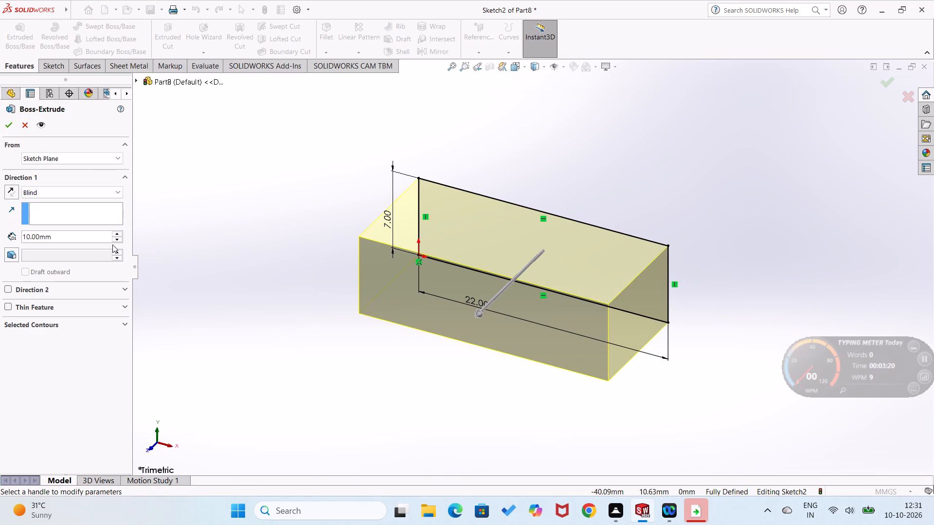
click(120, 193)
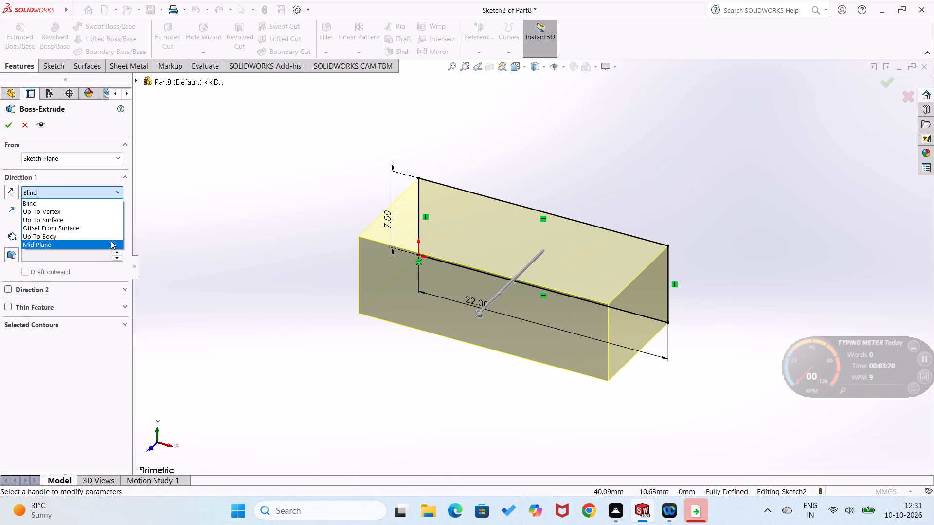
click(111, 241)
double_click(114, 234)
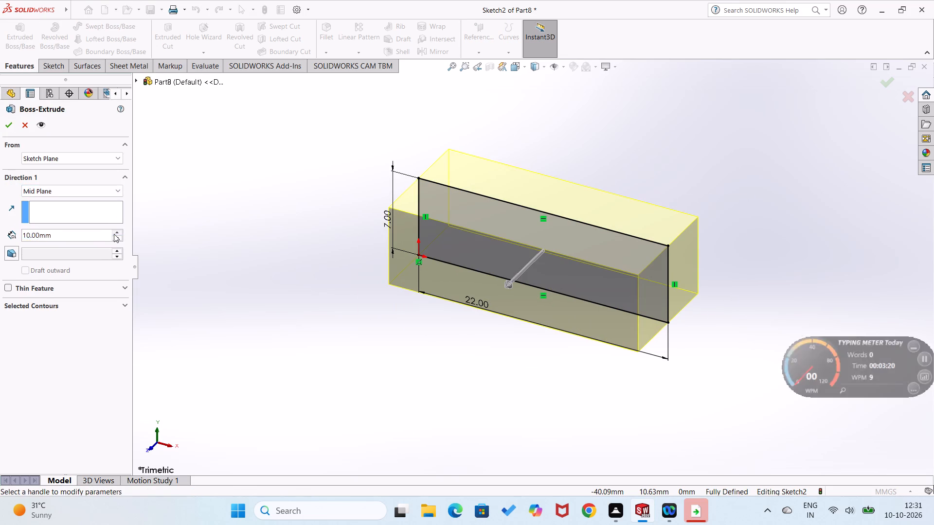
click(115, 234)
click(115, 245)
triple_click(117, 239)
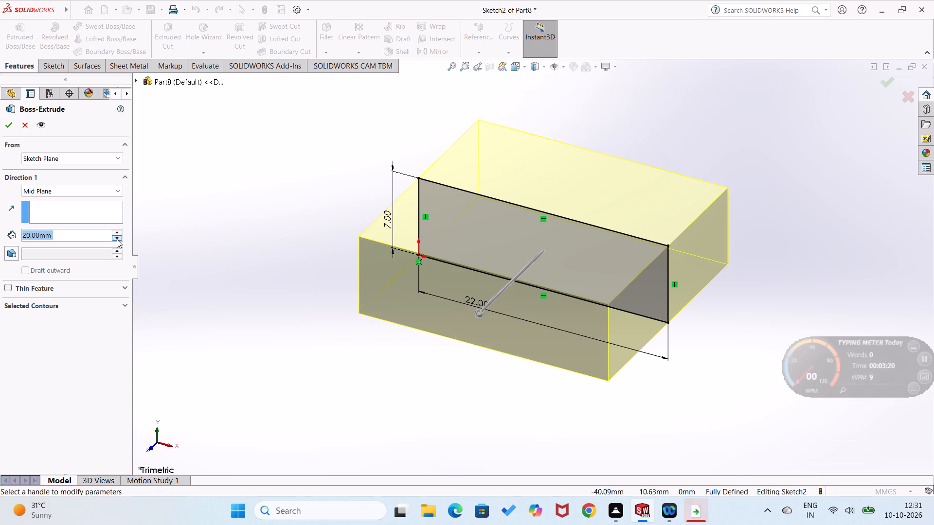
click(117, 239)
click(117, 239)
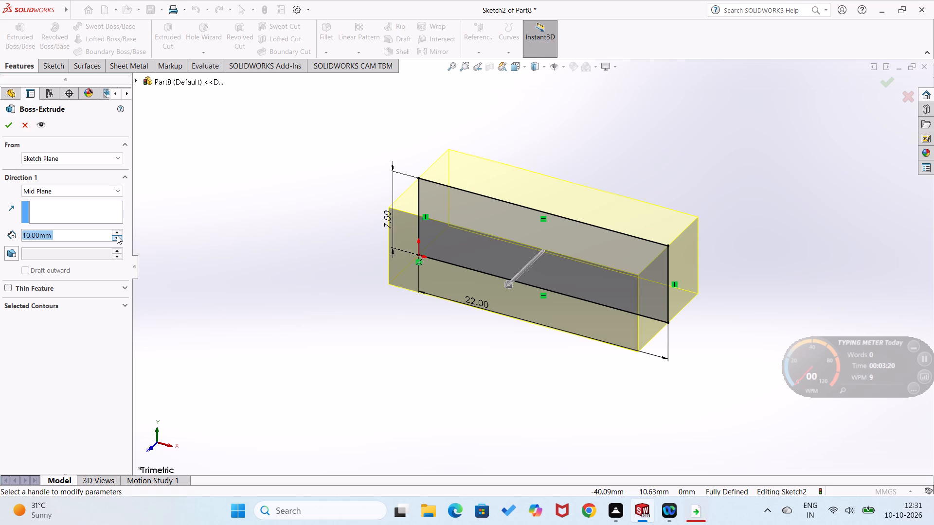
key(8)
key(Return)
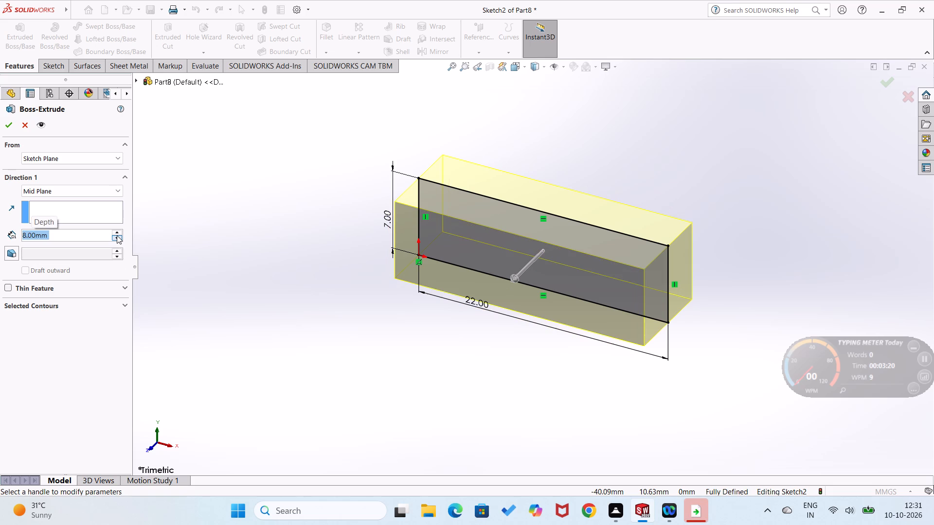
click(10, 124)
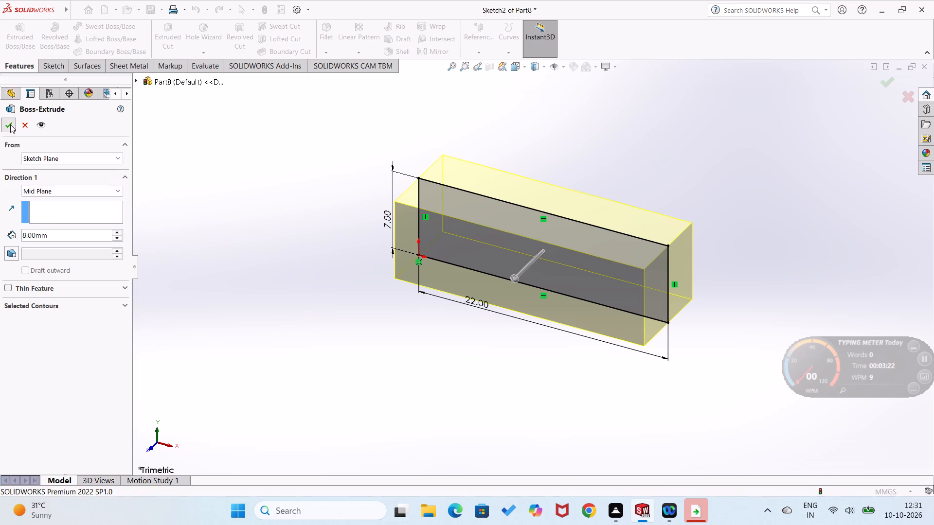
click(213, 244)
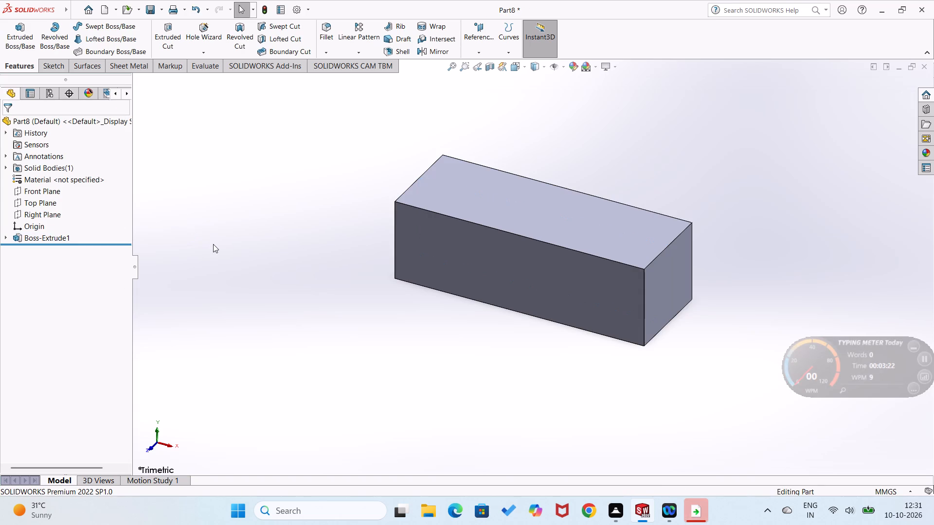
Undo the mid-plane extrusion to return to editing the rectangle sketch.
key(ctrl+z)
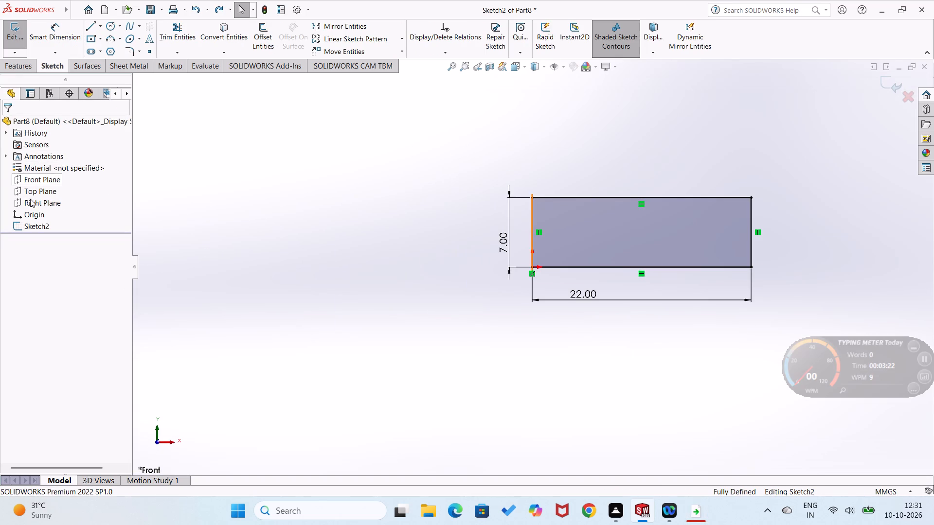
Extrude the rectangle with a Blind end condition and a depth of 5 mm.
click(14, 65)
click(11, 41)
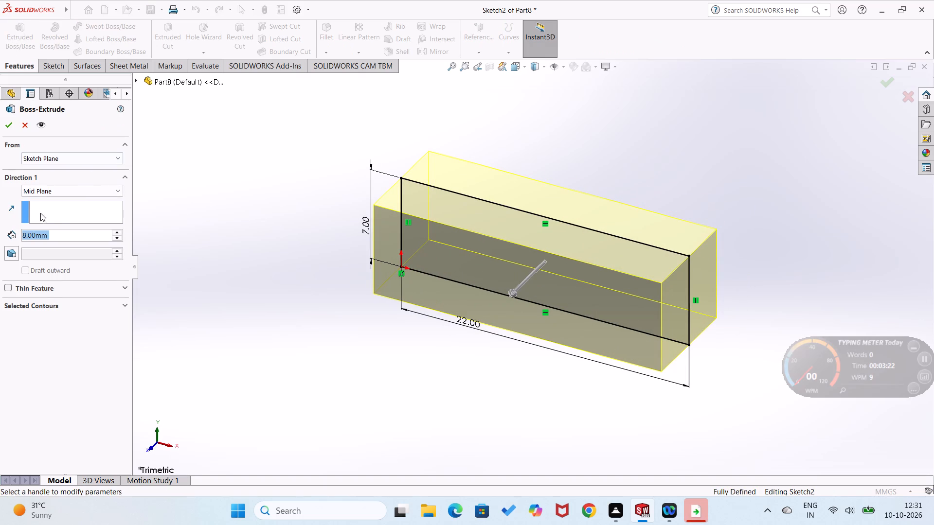
click(112, 193)
click(108, 205)
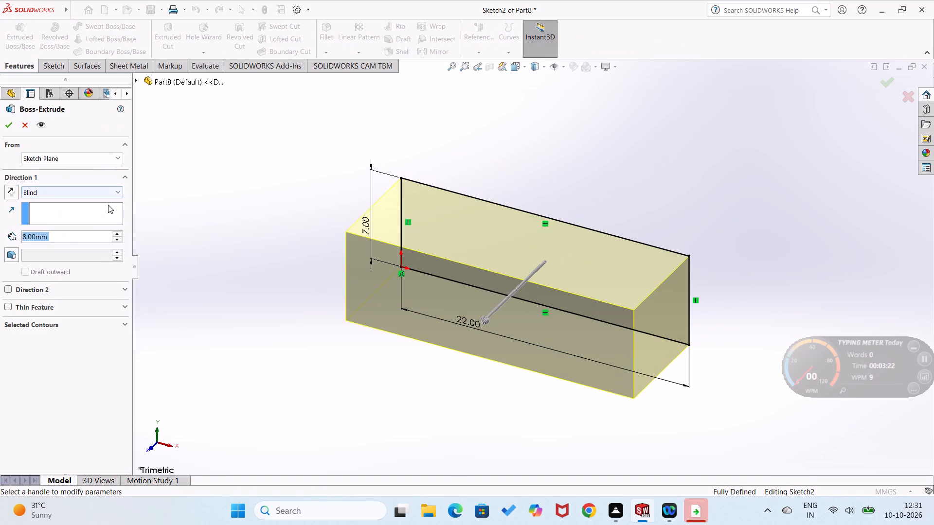
key(5)
key(Return)
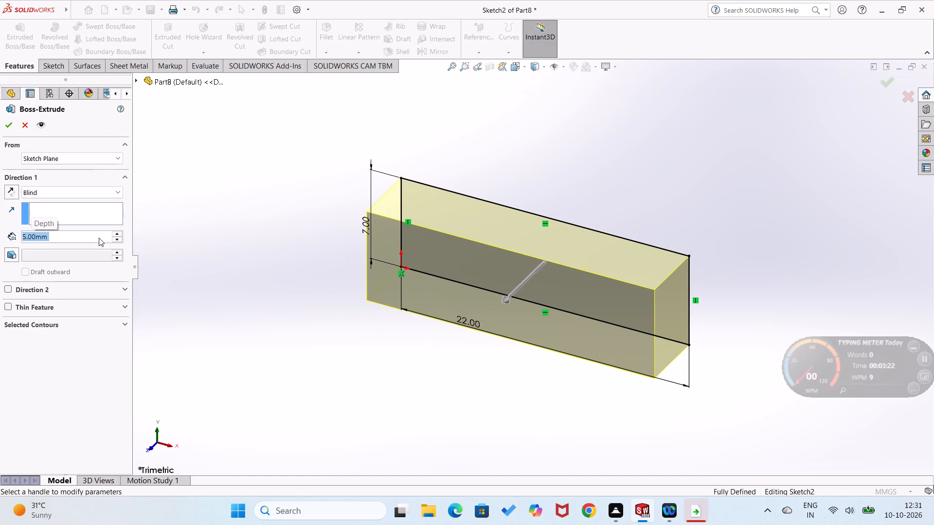
click(10, 127)
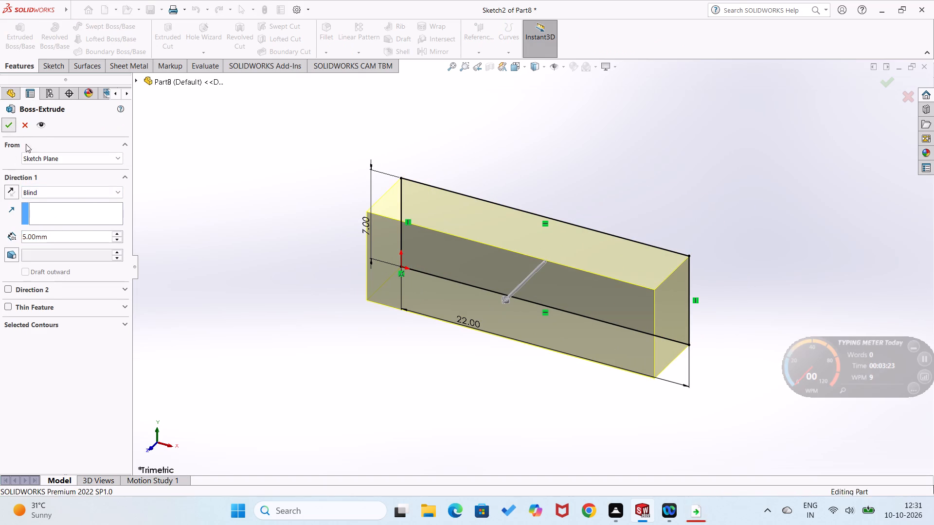
click(341, 313)
On the block's front face, sketch two full-height rectangles outward from its ends, about 4.05 mm wide at the origin and 3.34 mm opposite.
right_click(391, 269)
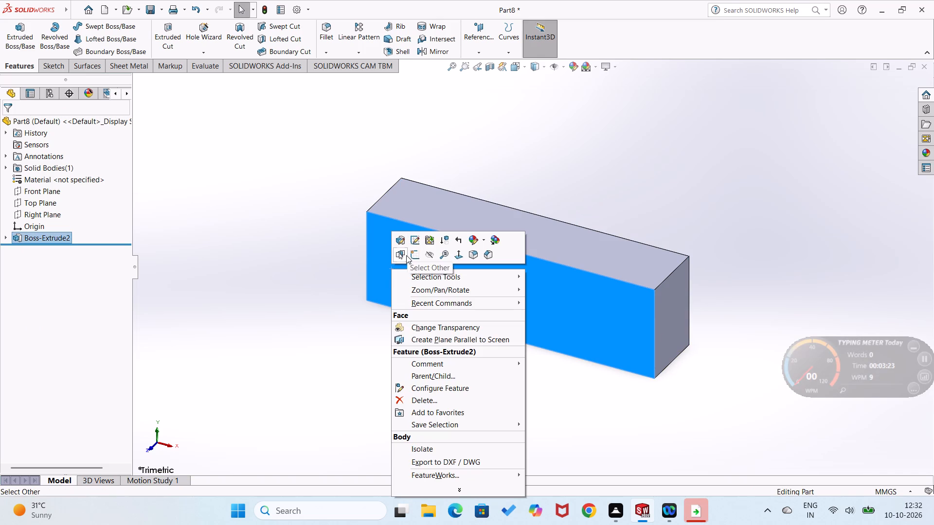
click(413, 256)
click(287, 325)
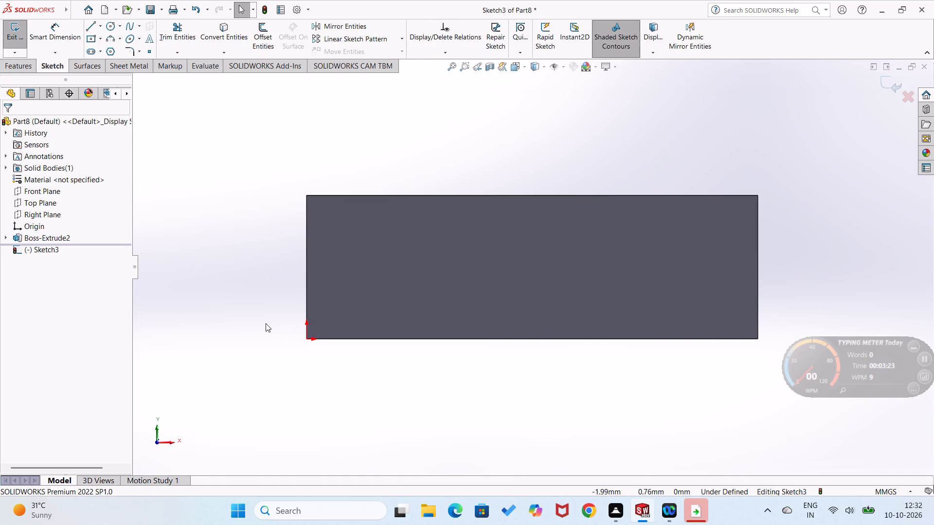
right_drag(301, 394, 265, 399)
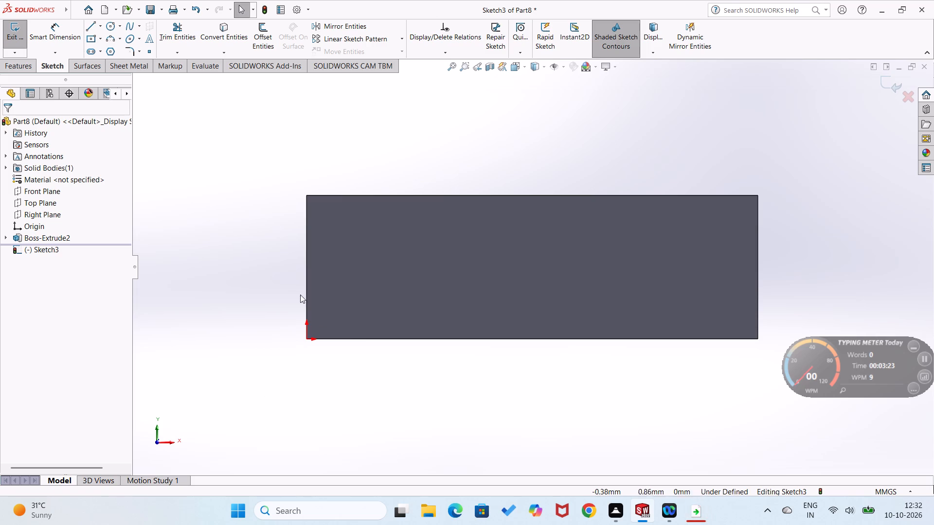
right_drag(276, 255, 230, 286)
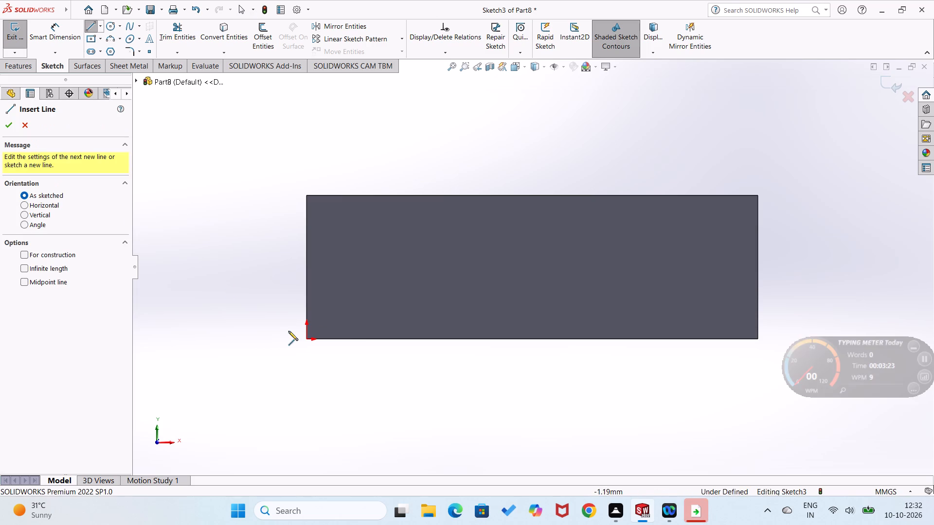
right_drag(292, 348, 264, 391)
click(305, 339)
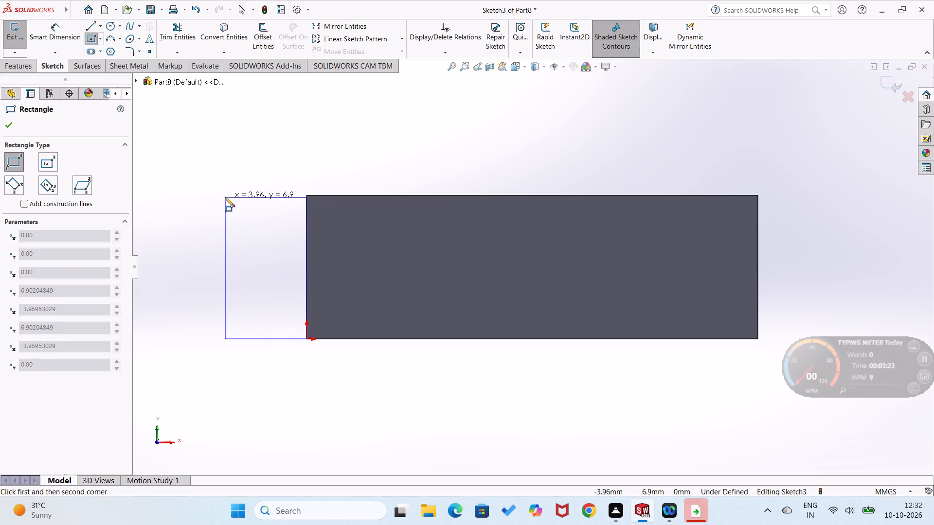
click(223, 195)
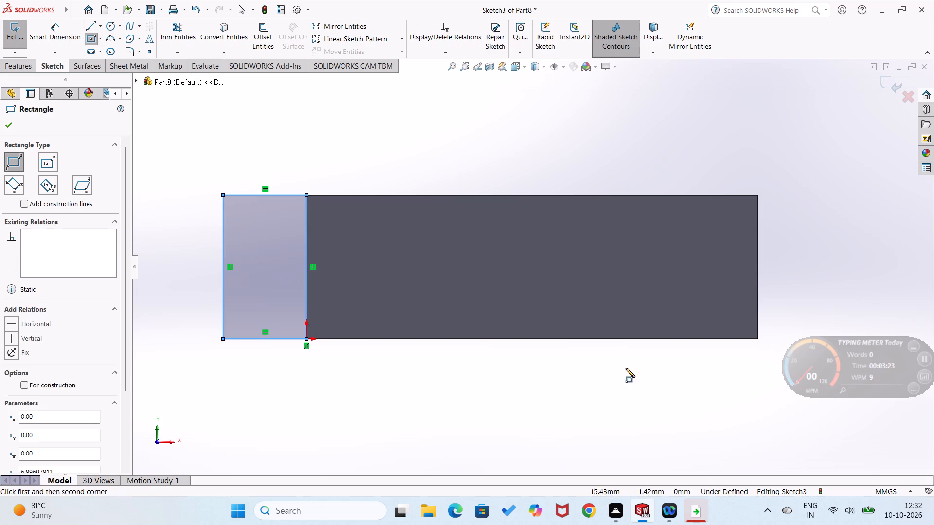
click(758, 337)
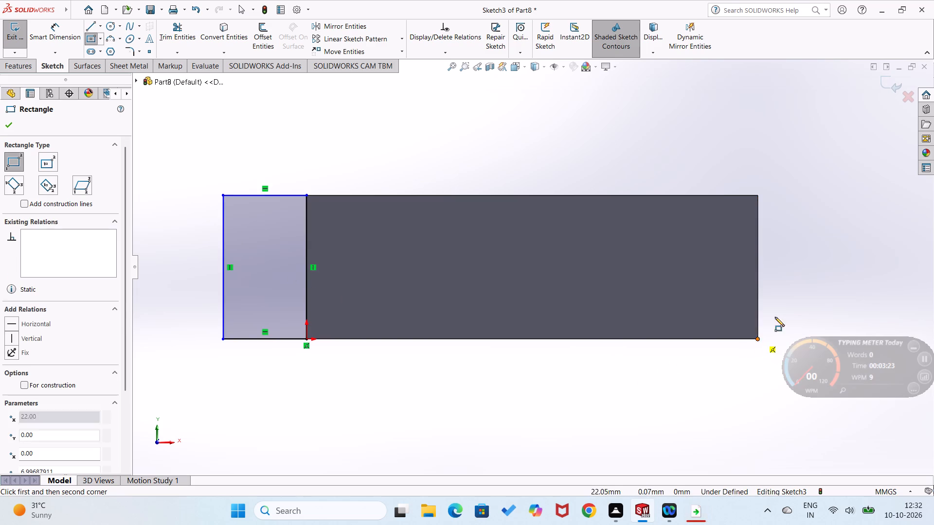
click(826, 195)
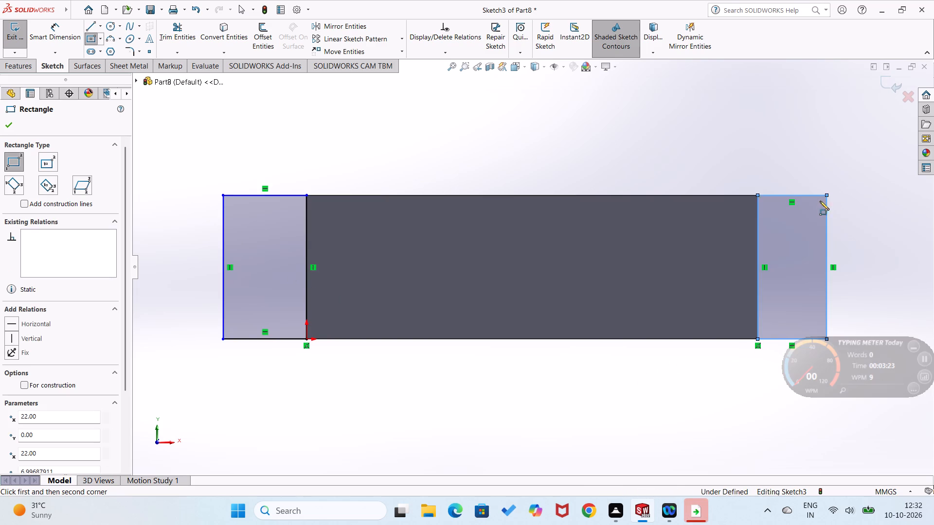
Dimension the top edges of both end rectangles to 4.5 mm each.
right_drag(516, 452, 525, 255)
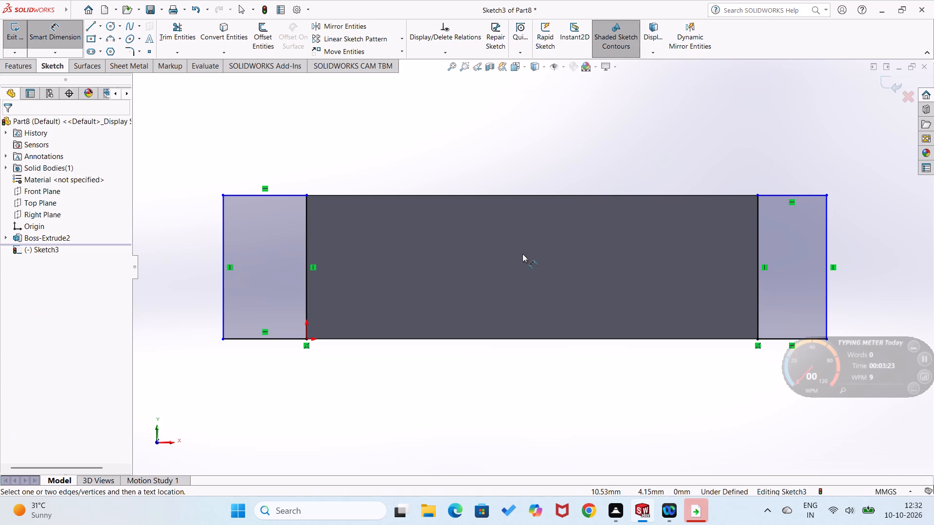
click(291, 195)
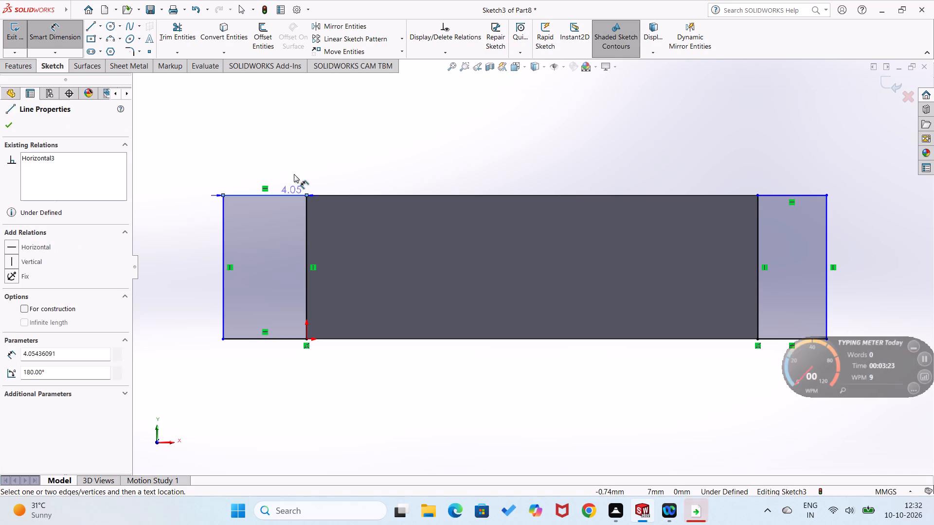
click(295, 167)
key(4)
text(.5)
key(Return)
click(403, 157)
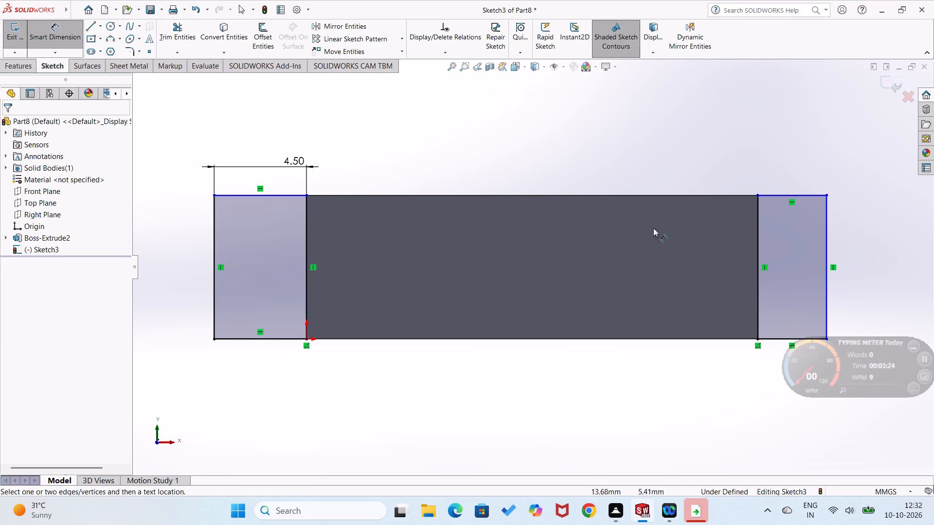
click(816, 195)
click(807, 170)
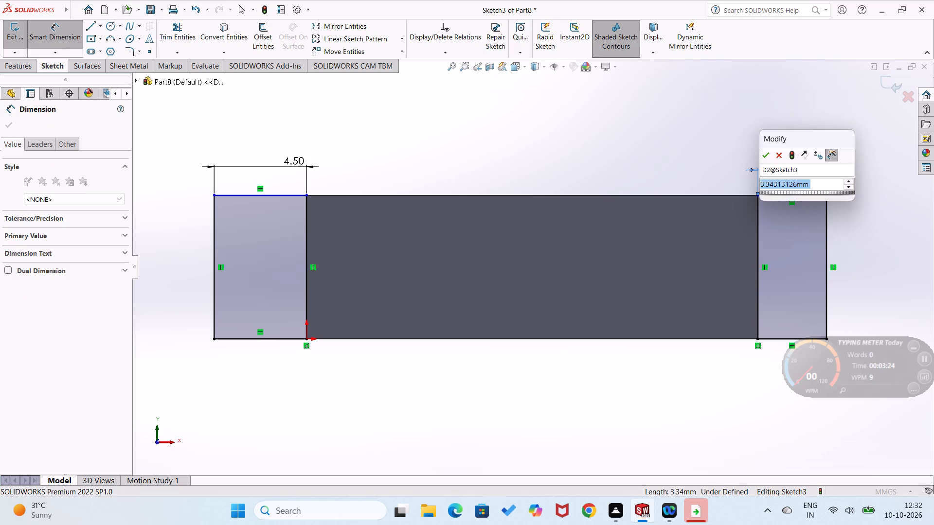
text(4.5)
key(Return)
drag(735, 157, 740, 155)
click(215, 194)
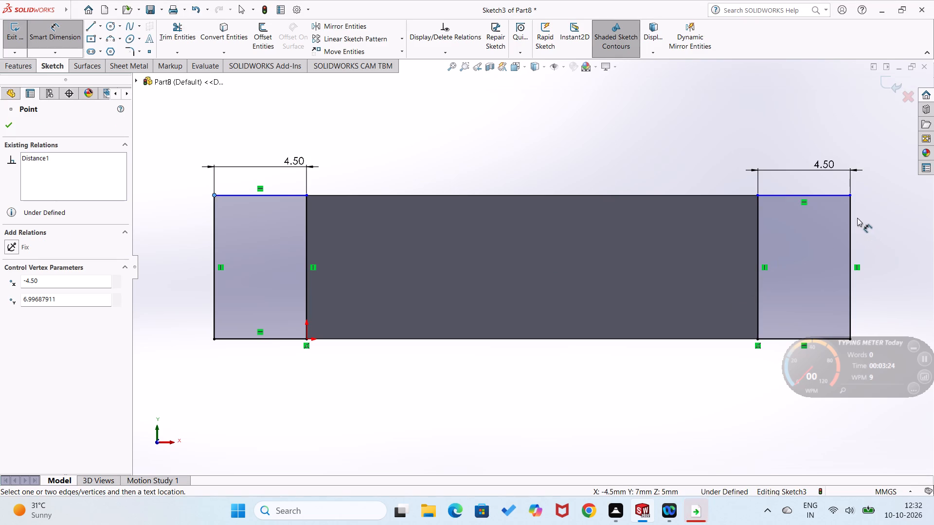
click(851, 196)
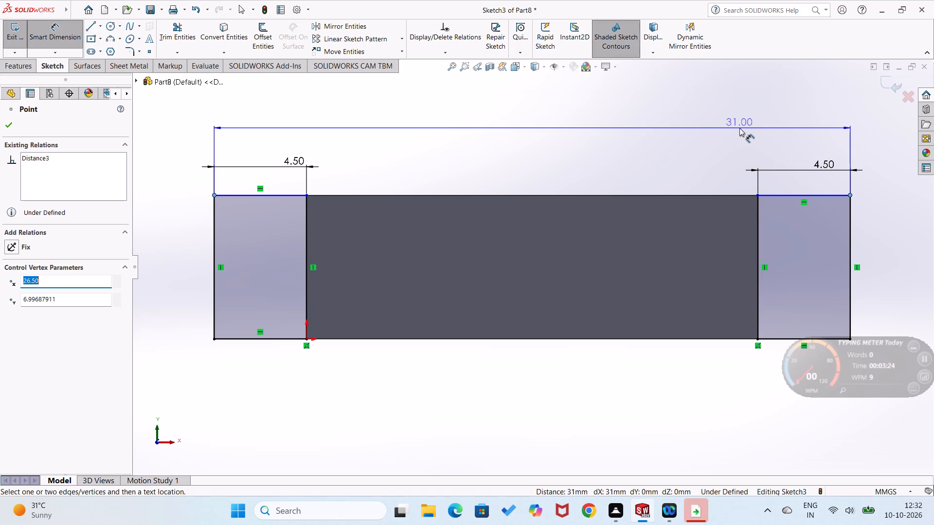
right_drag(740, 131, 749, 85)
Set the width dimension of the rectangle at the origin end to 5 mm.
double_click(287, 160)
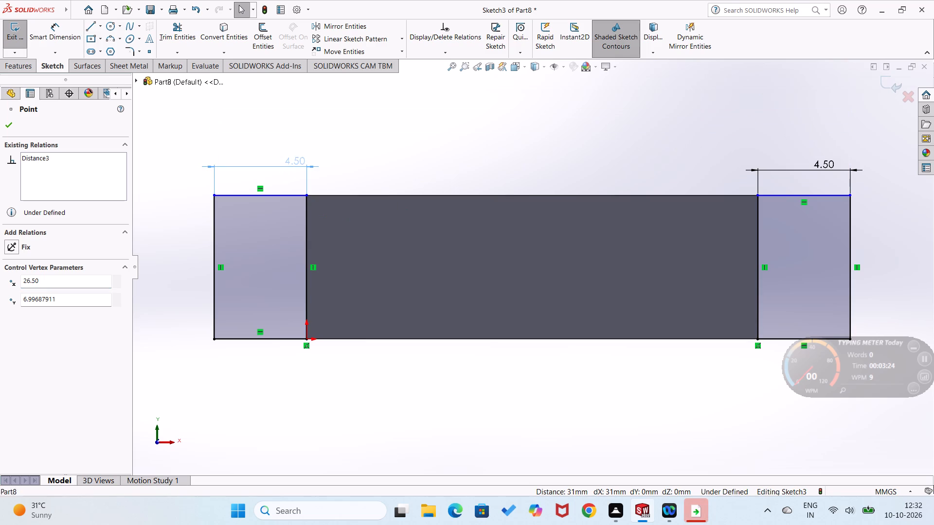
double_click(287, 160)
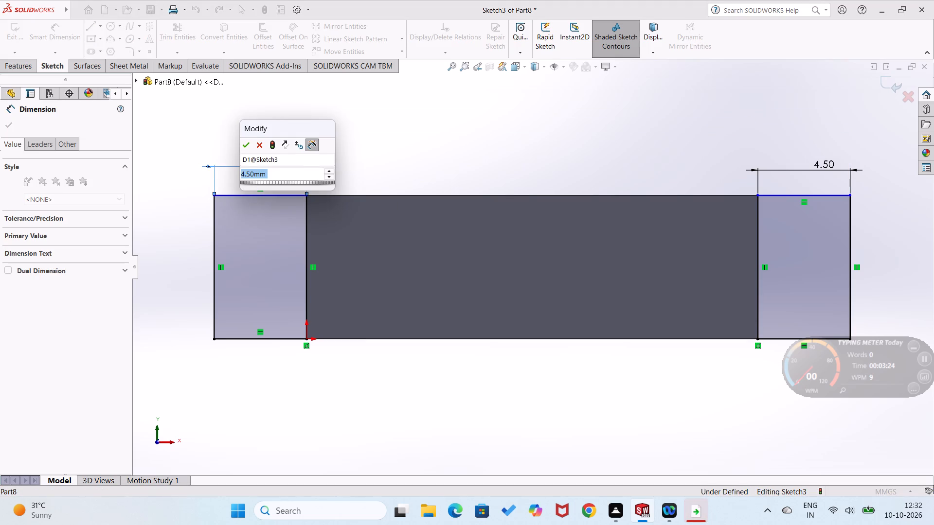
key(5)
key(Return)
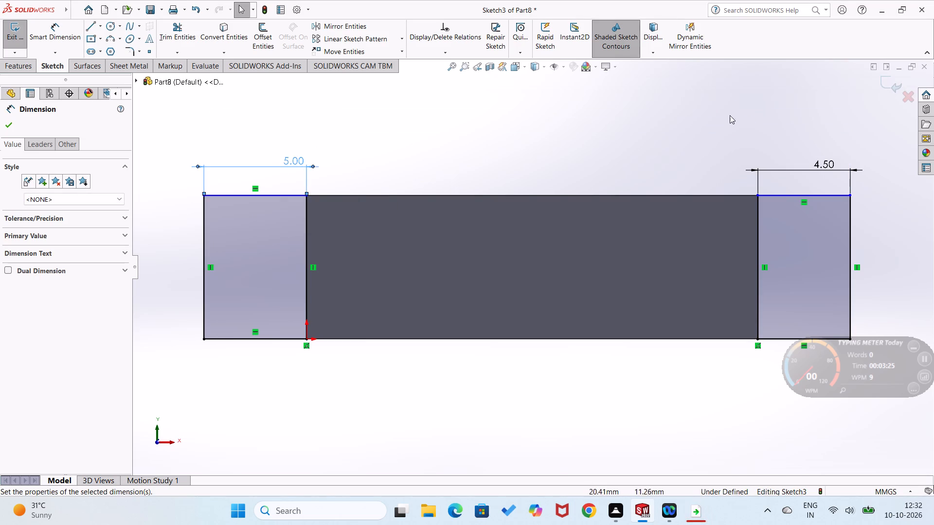
Set the width dimensions of both end rectangles to 5.5 mm.
double_click(288, 165)
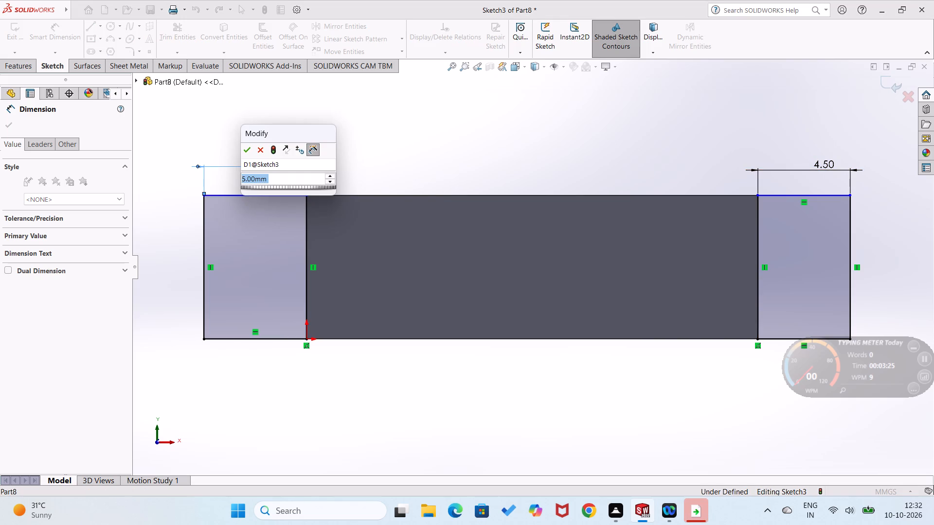
text(5.5)
key(Return)
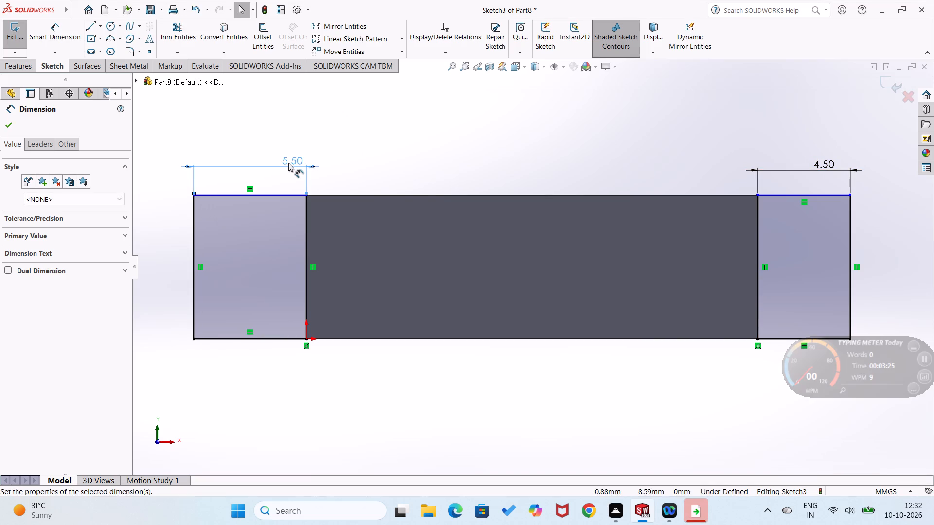
double_click(833, 169)
text(5.5)
key(Return)
click(594, 135)
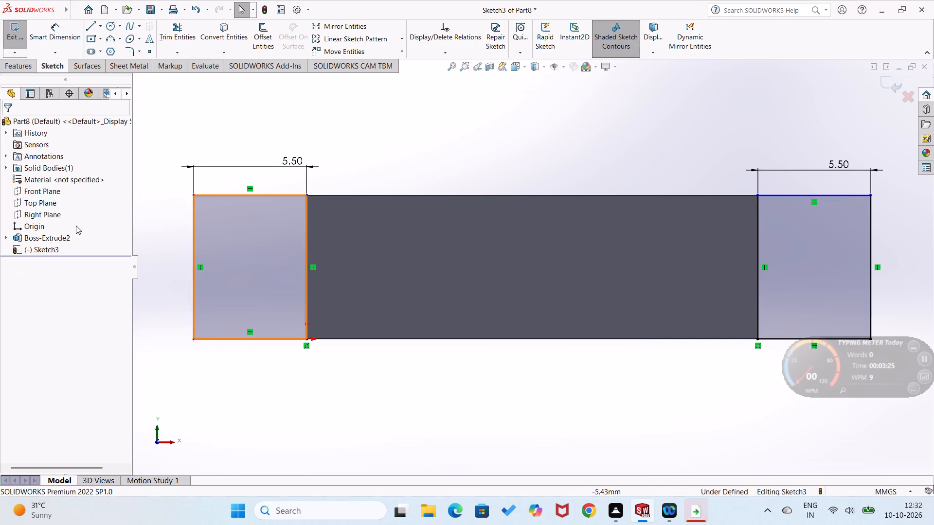
Dimension the overall width between the outer top corners of the two rectangles, placing the dimension above the profile.
right_drag(173, 256, 189, 157)
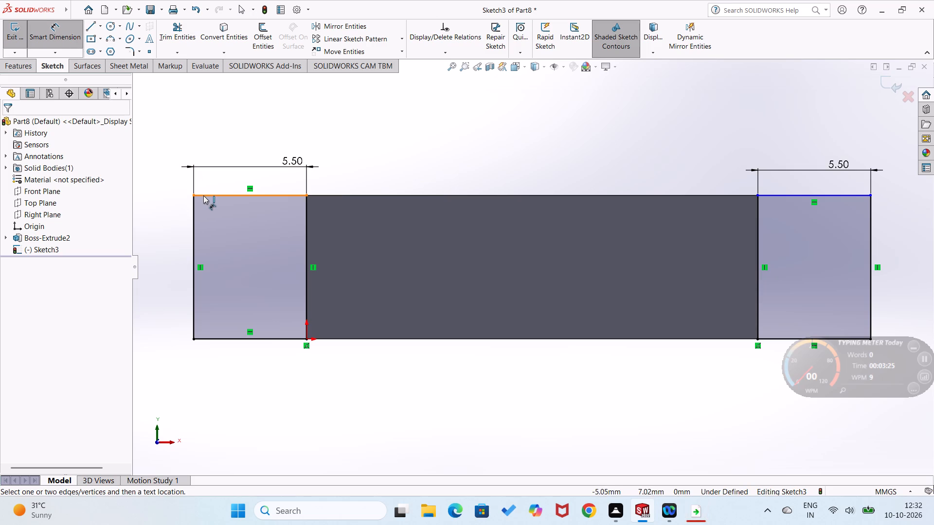
click(196, 195)
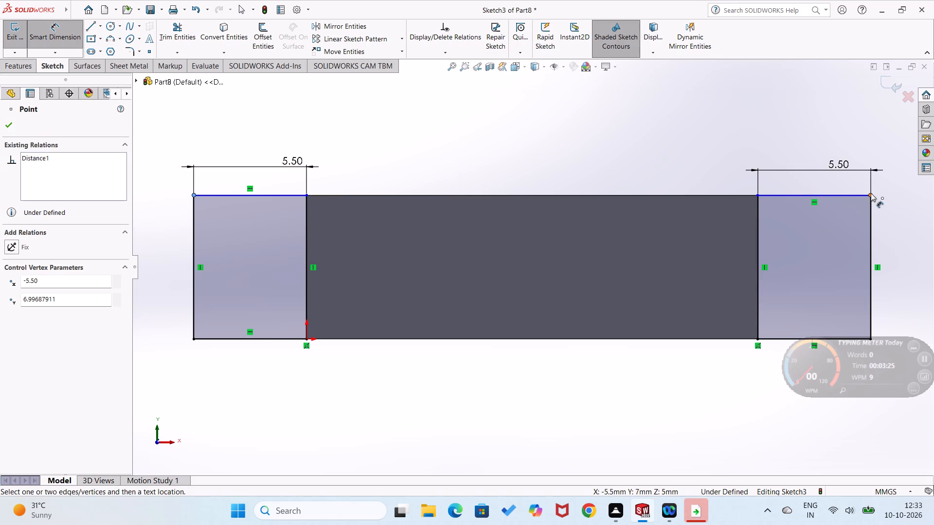
click(871, 193)
click(634, 131)
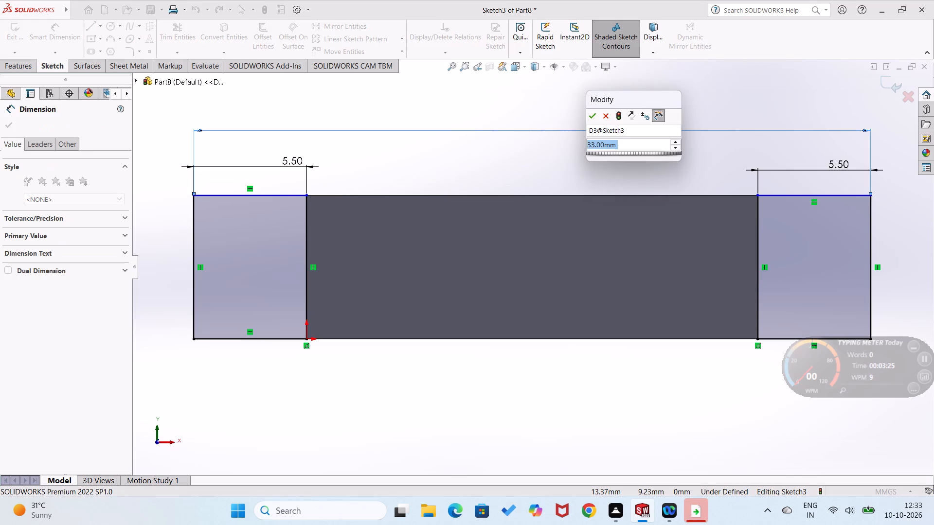
click(593, 112)
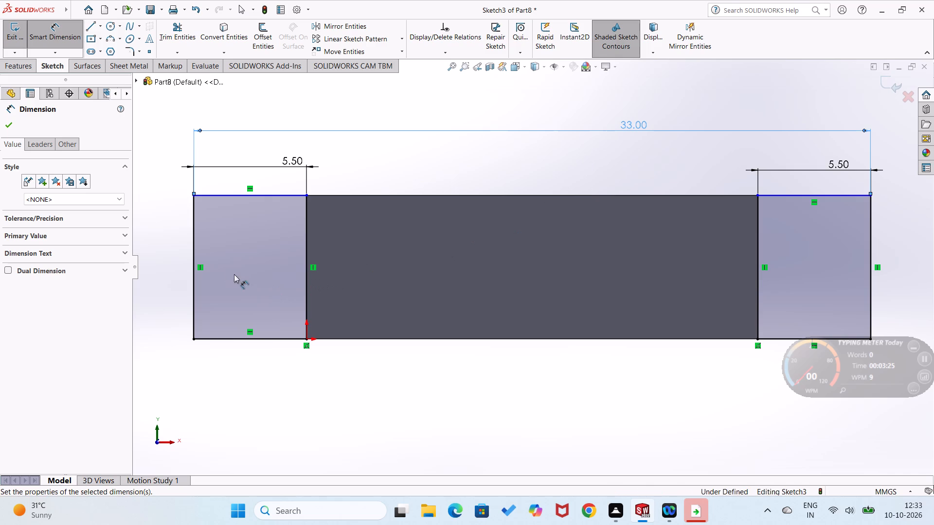
Dimension the outer vertical side of the origin-end rectangle, placing the dimension just outside the profile.
click(195, 278)
click(182, 279)
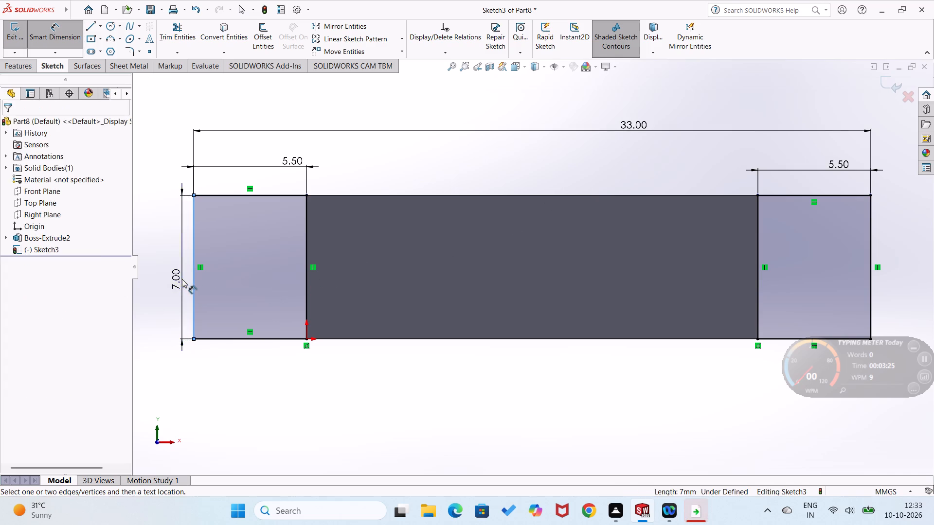
click(139, 265)
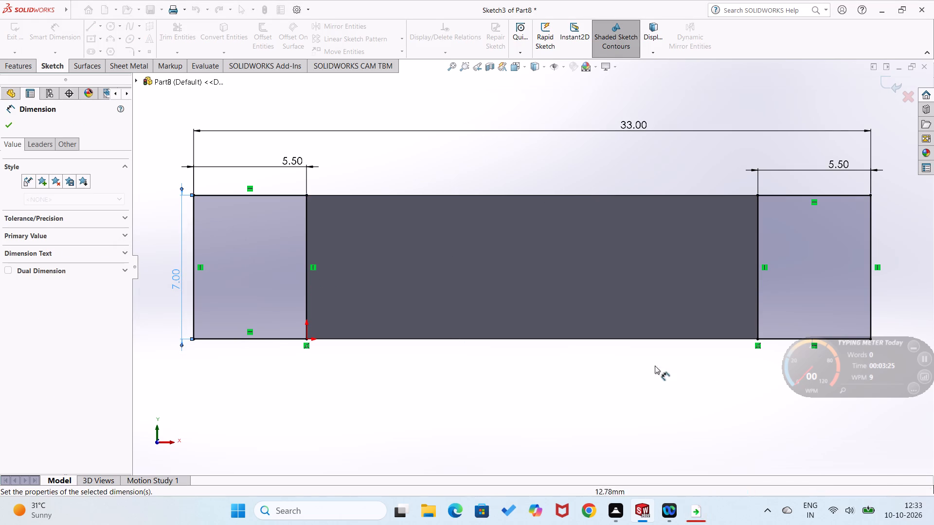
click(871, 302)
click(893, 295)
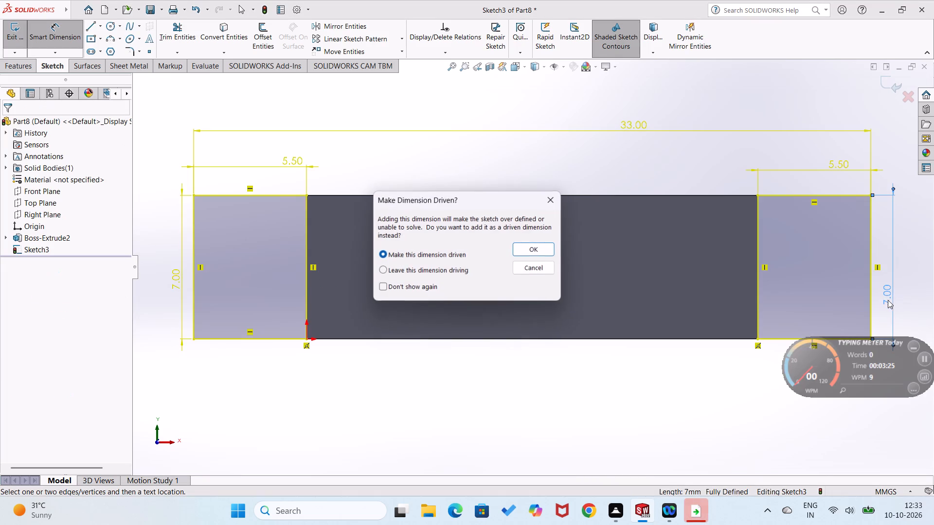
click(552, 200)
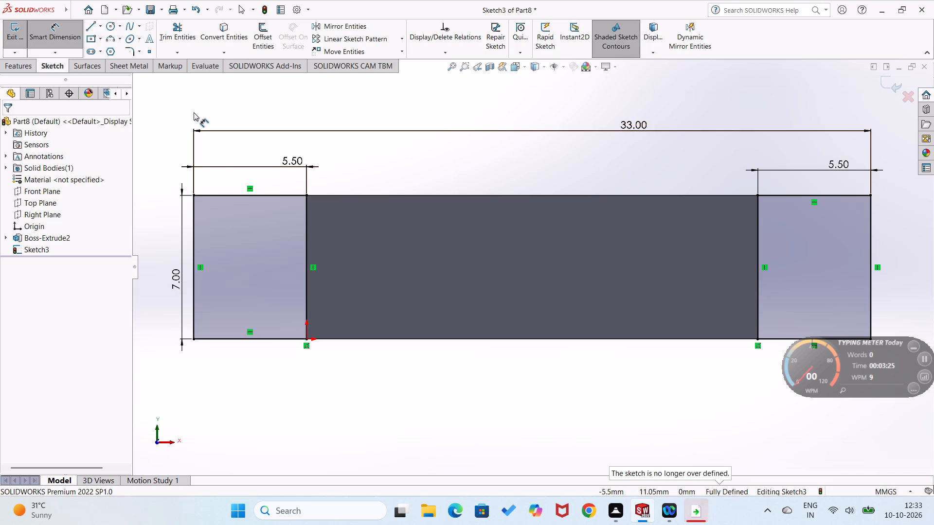
Sketch a 180° centre-point arc bulging outward from the origin-end rectangle, centred on its outer side's midpoint and ending at its outer corners.
click(107, 41)
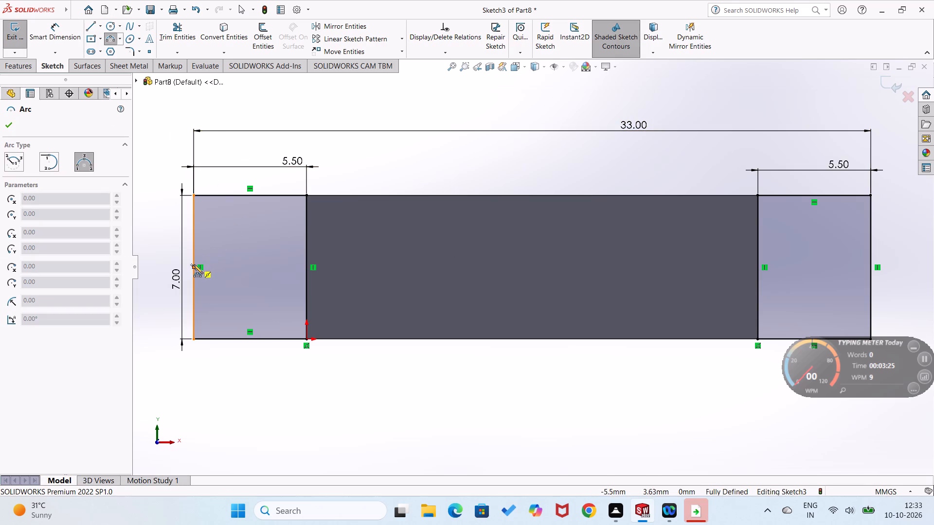
click(192, 266)
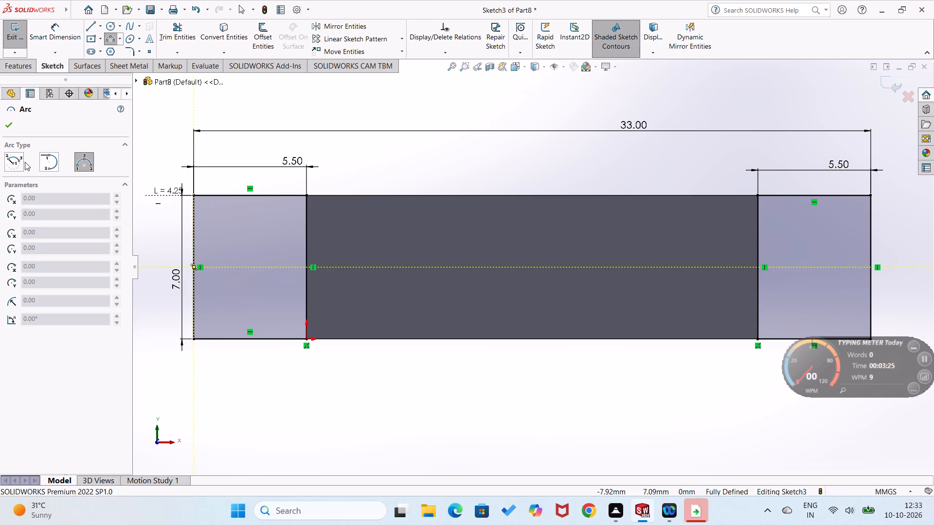
click(18, 160)
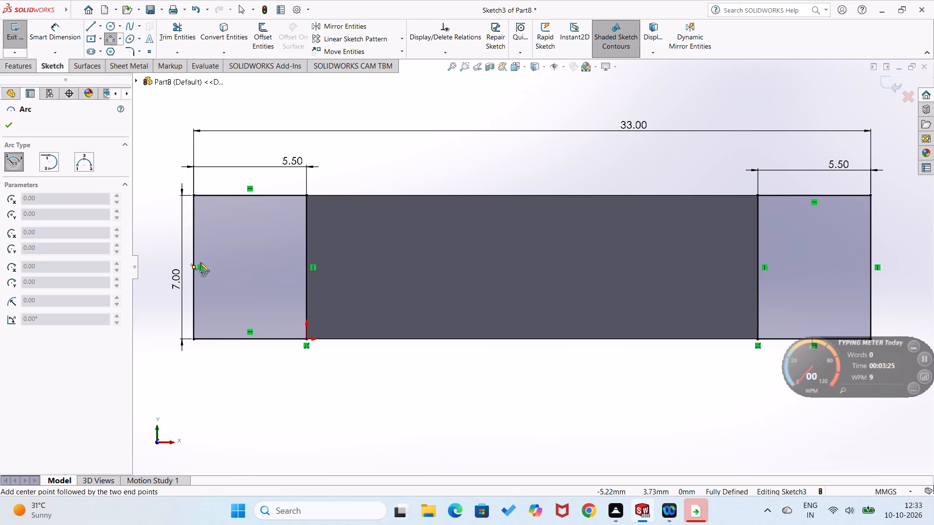
click(195, 267)
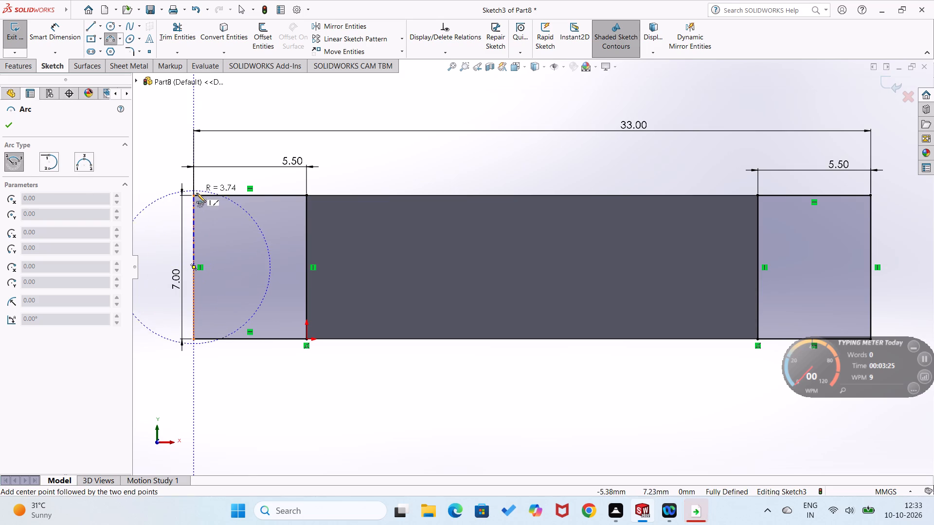
click(194, 197)
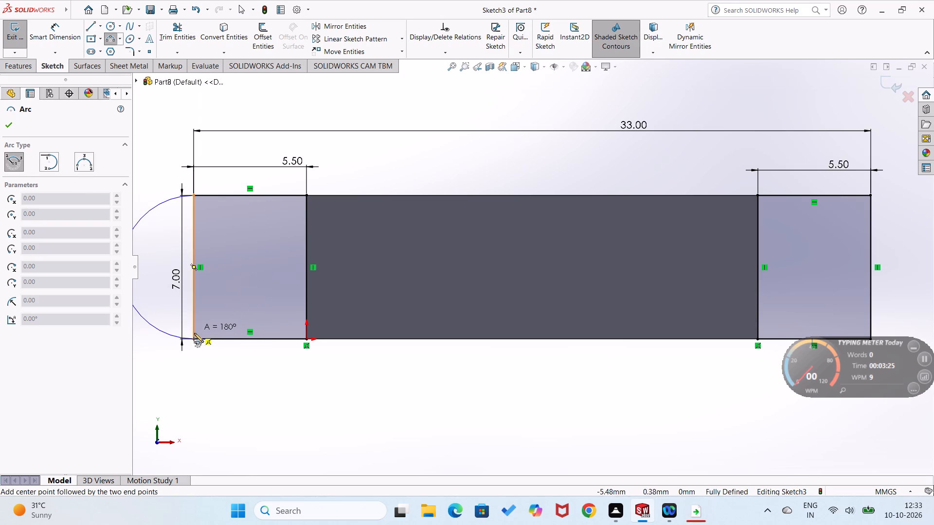
click(193, 338)
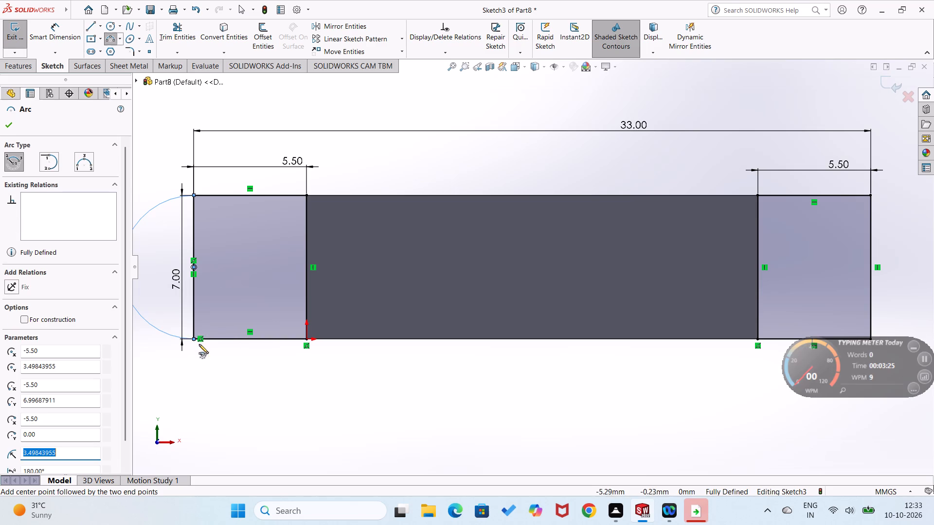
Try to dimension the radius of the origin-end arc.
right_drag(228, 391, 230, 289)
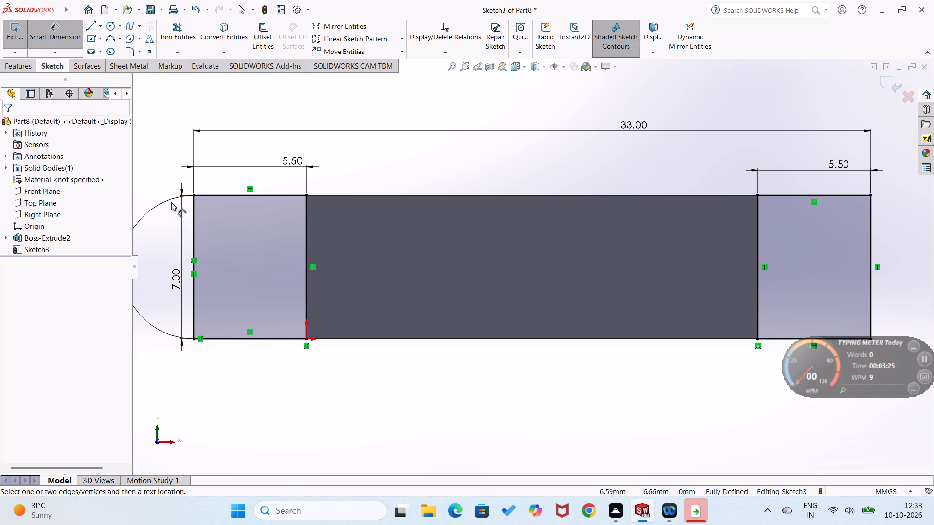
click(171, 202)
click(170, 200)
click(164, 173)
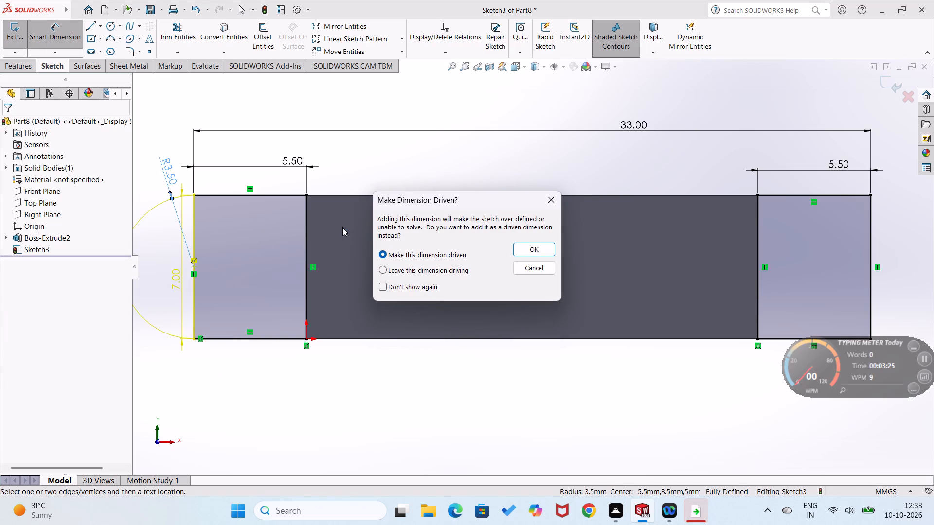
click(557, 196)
Sketch a 180° centre-point arc bulging outward from the far-end rectangle, centred on its outer side's midpoint and ending at its outer corners.
scroll(725, 357, up, 2)
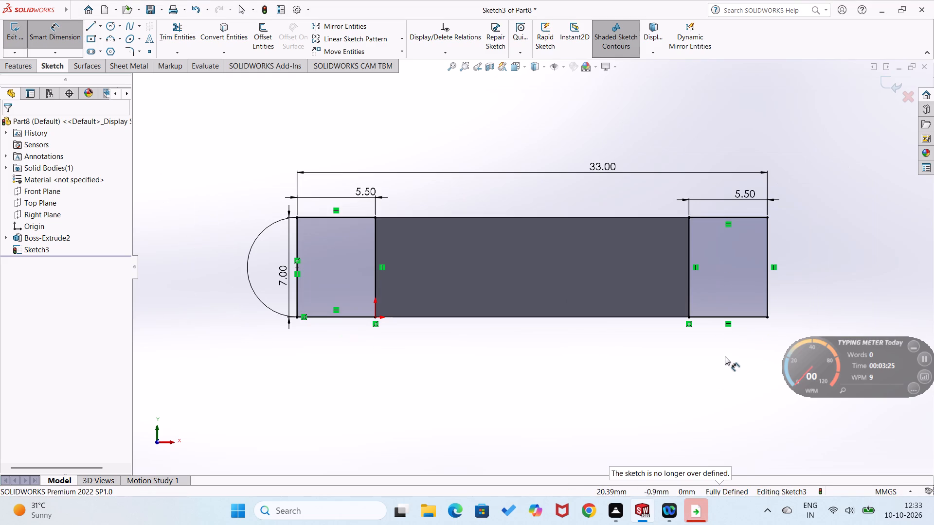
click(113, 41)
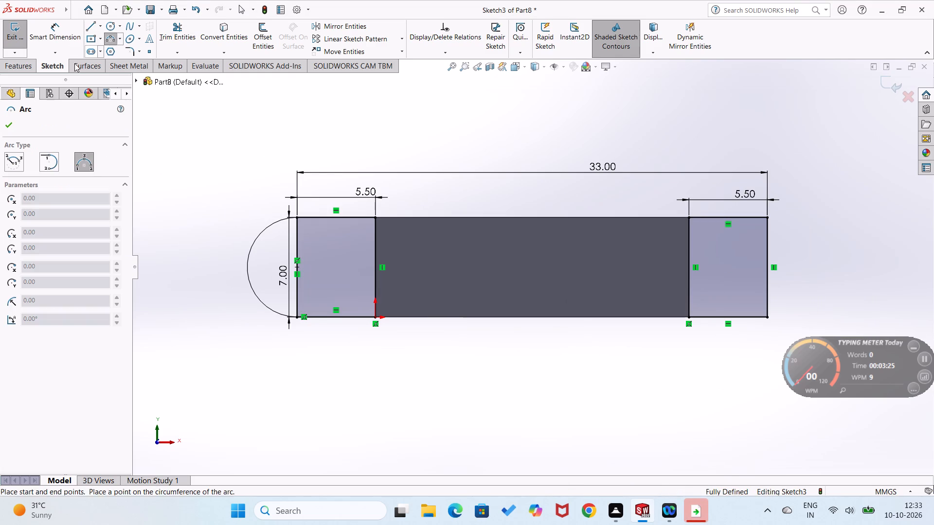
click(16, 160)
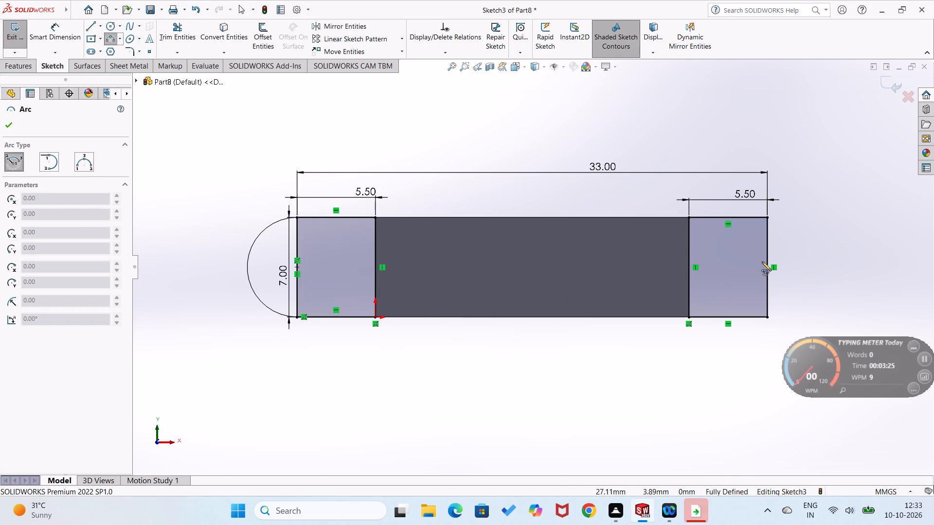
click(767, 268)
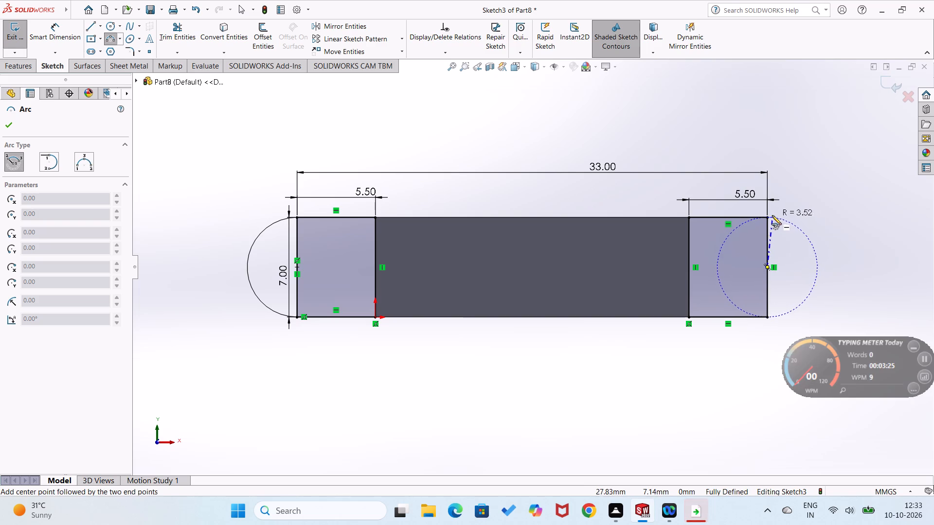
click(767, 215)
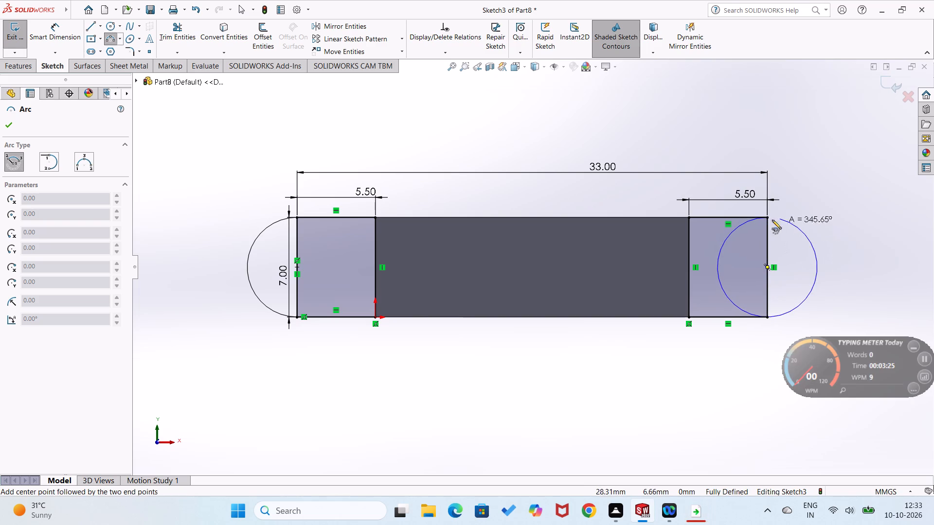
click(767, 316)
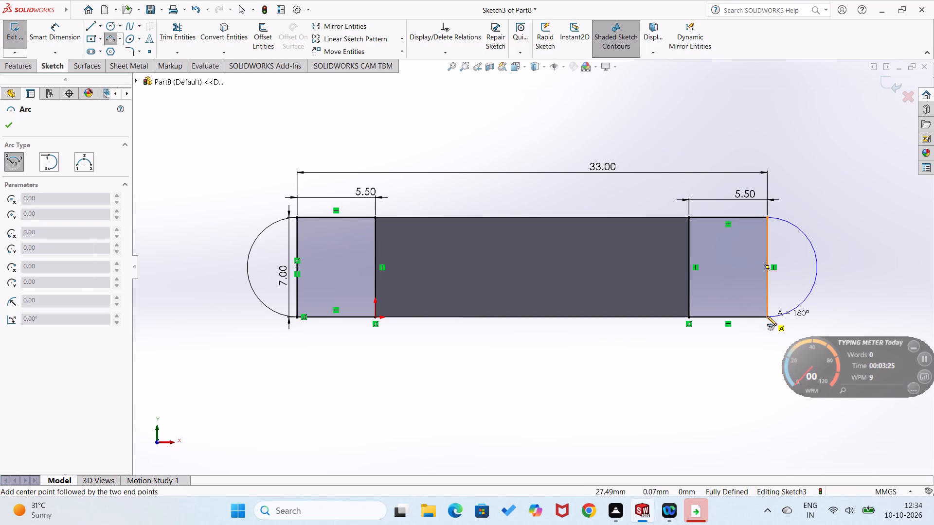
right_drag(179, 351, 183, 168)
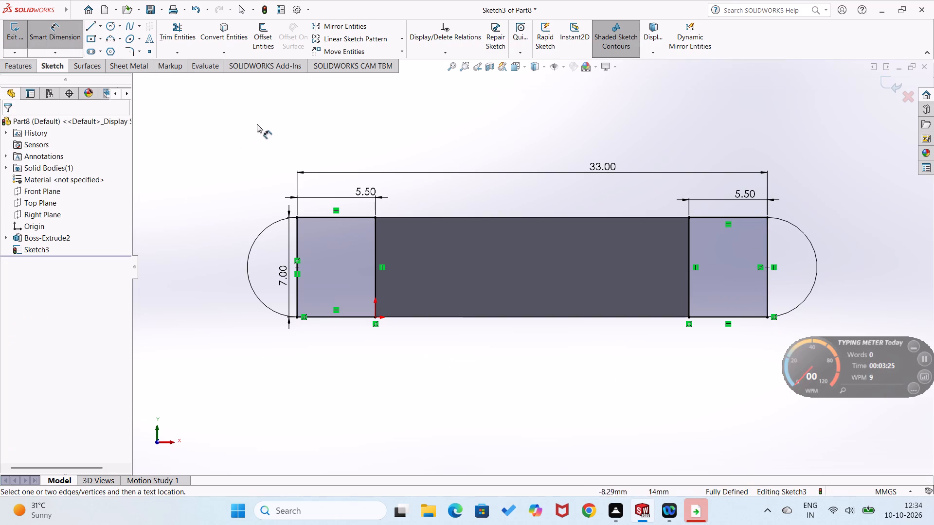
Trim away the outer vertical sides of both end rectangles with Trim to closest, accepting the deletion of their midpoint relations.
click(187, 29)
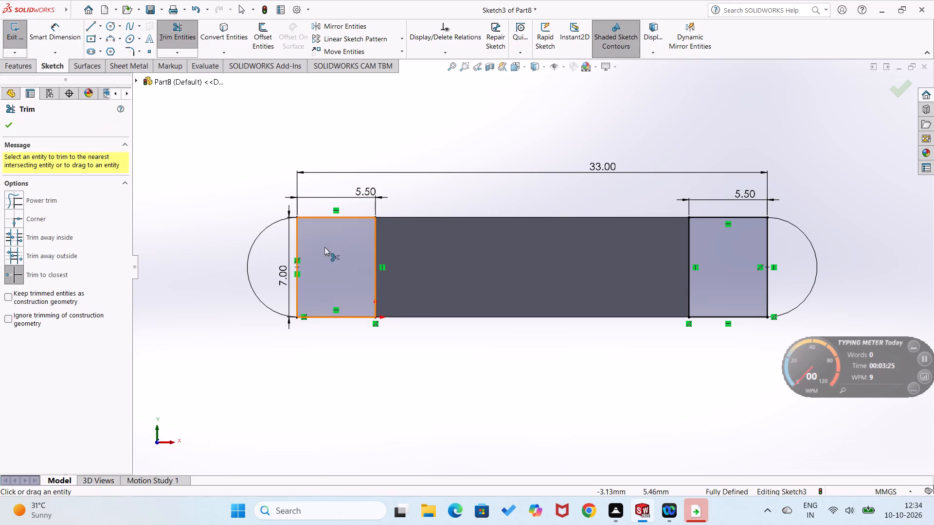
click(296, 294)
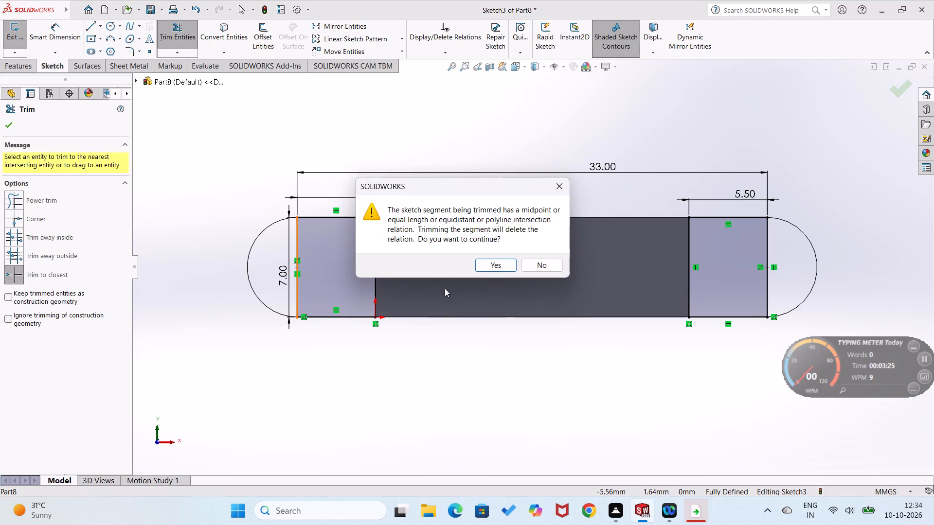
click(499, 269)
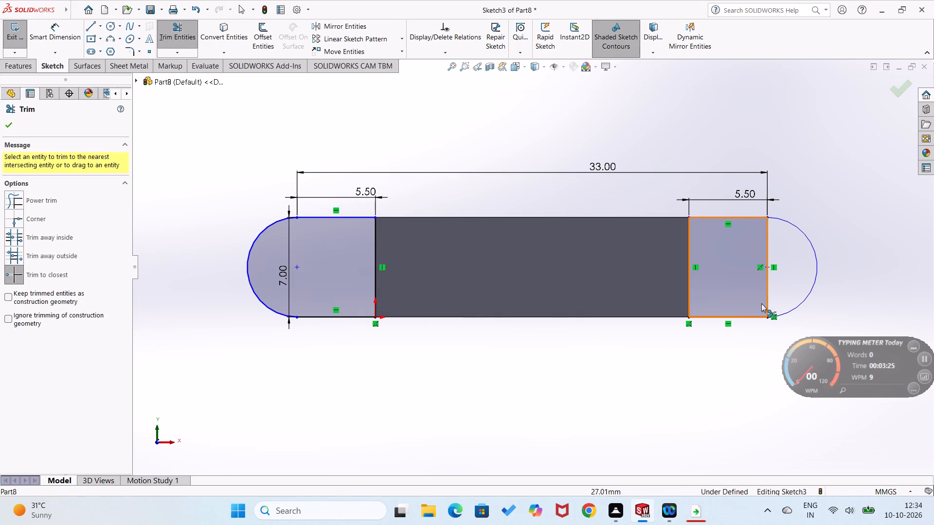
click(767, 300)
click(505, 266)
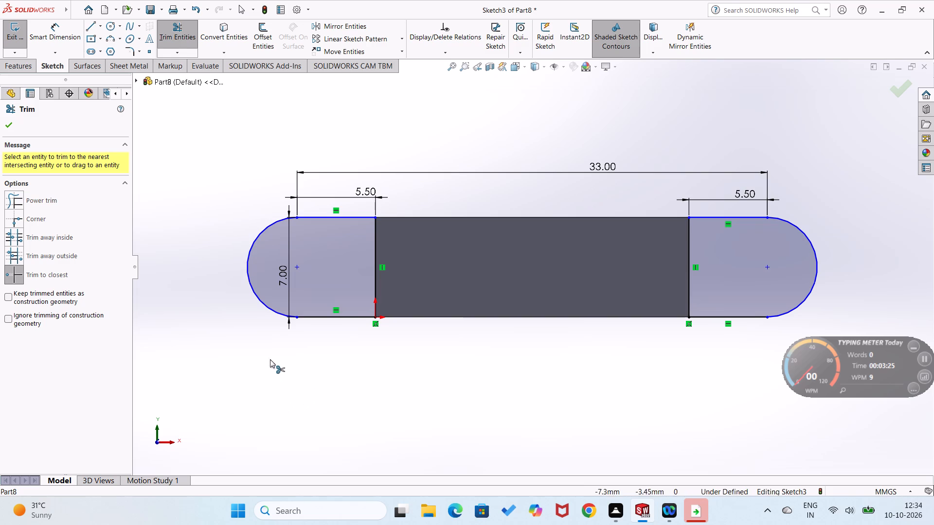
Dimension the radius of the origin-end arc, placing it outside the profile, and set it to 4 mm.
right_drag(205, 341, 227, 174)
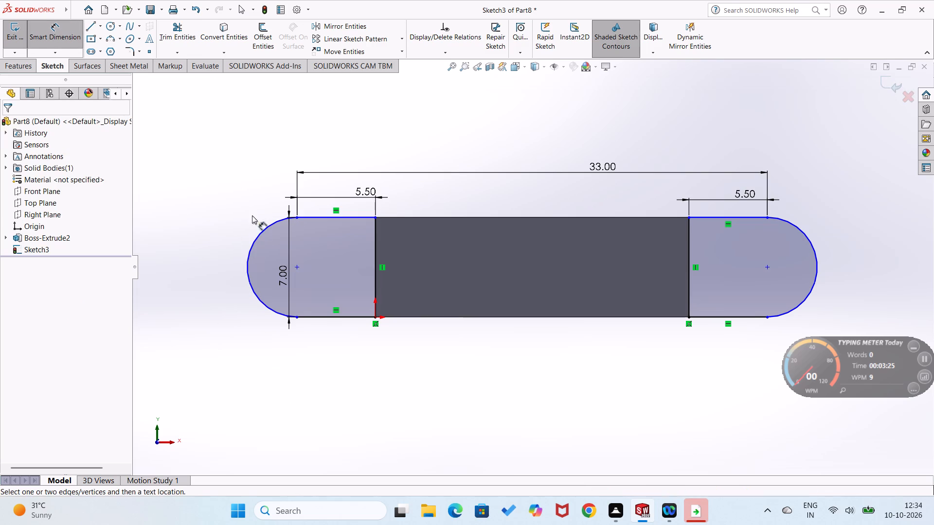
click(265, 228)
click(251, 204)
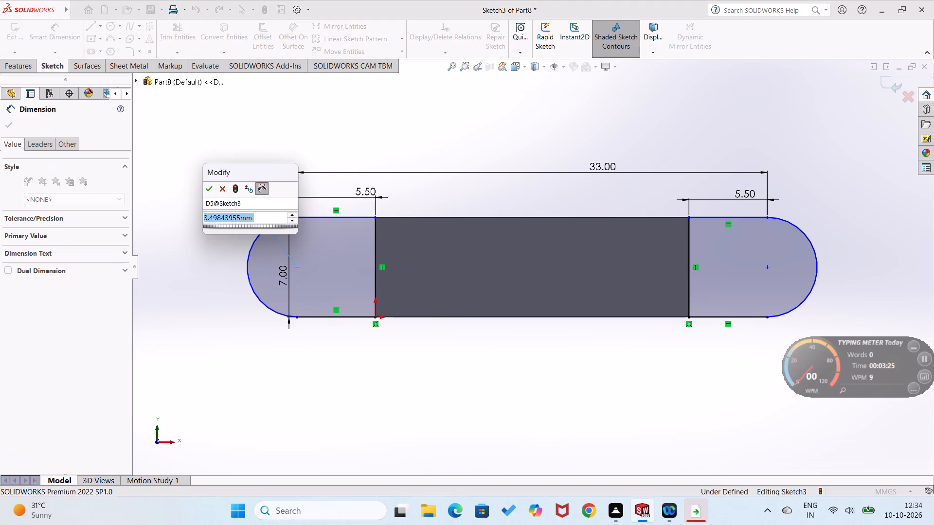
key(4)
key(Return)
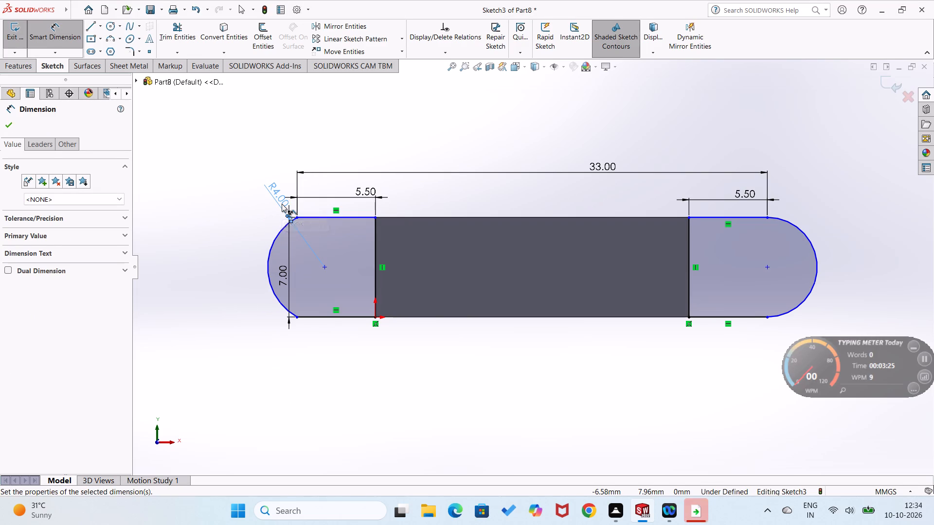
Undo the 4 mm value on the origin-end arc's radius, keeping the radius dimension.
key(ctrl+z)
click(240, 350)
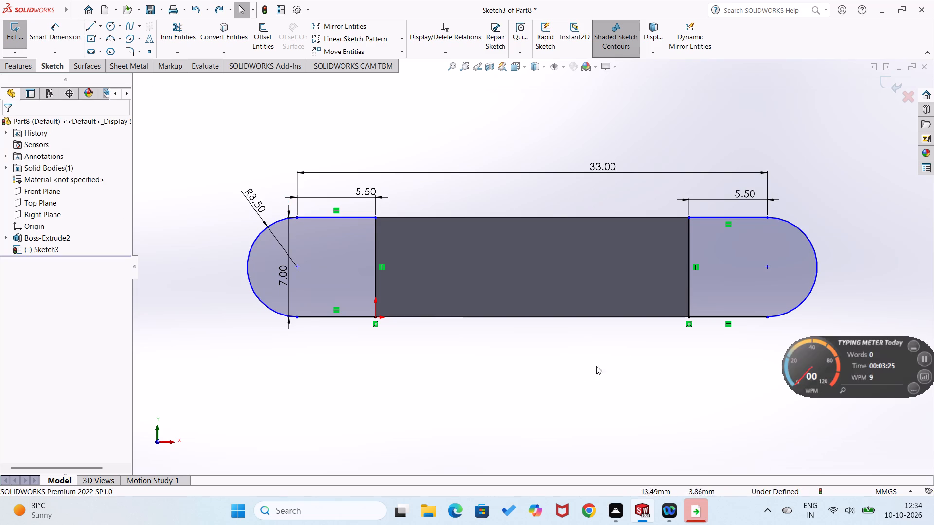
Dimension the radius of the far-end arc, placing it outside the profile, and set it to 3.5 mm.
right_drag(824, 269, 843, 176)
click(815, 250)
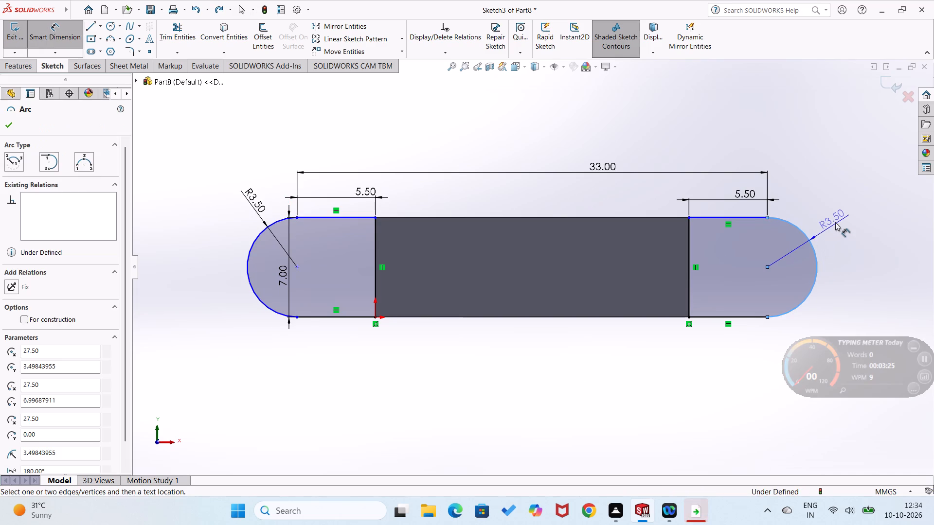
click(836, 218)
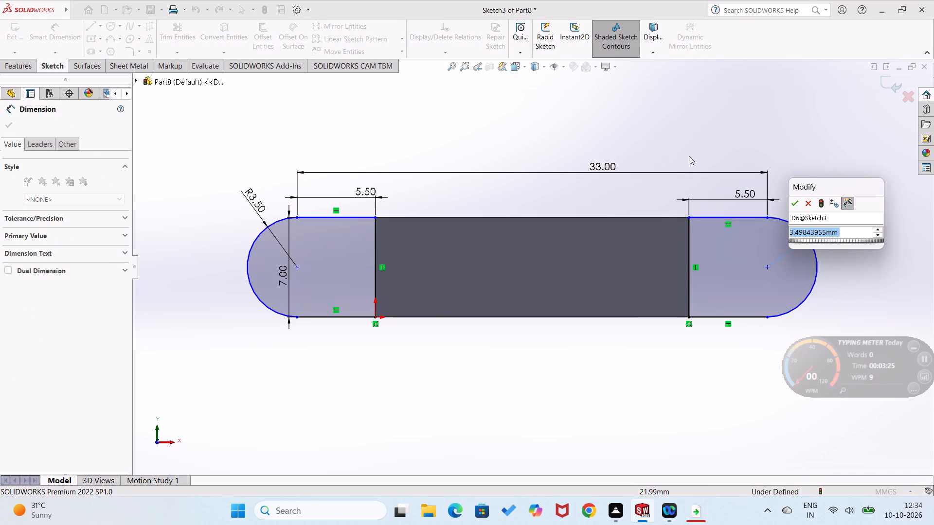
click(695, 123)
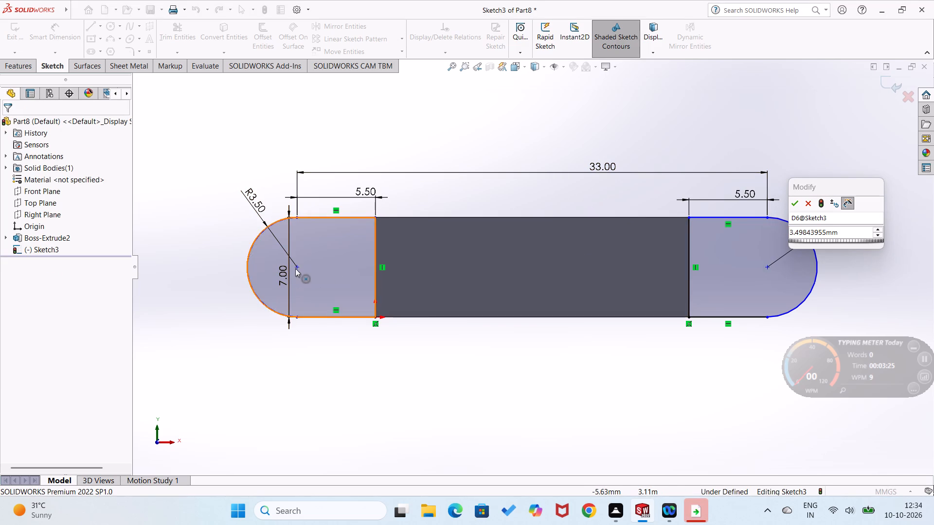
click(295, 267)
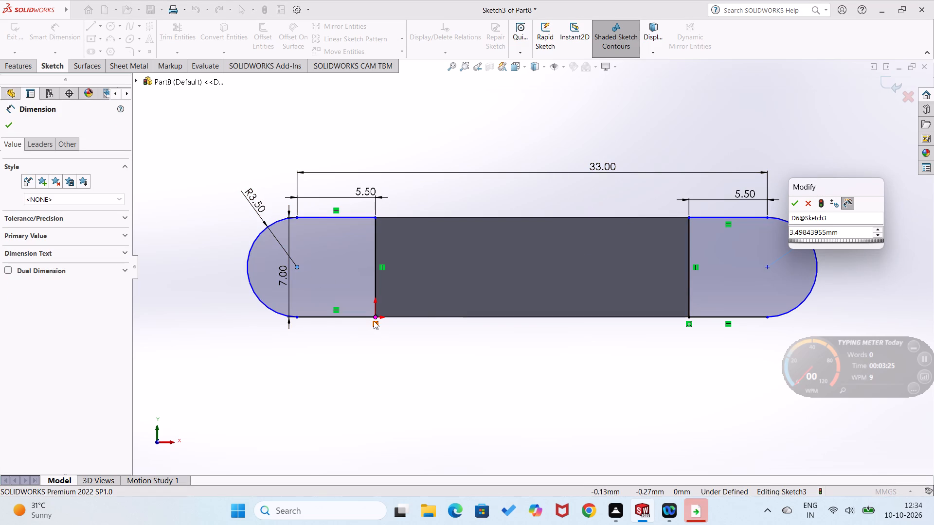
click(376, 317)
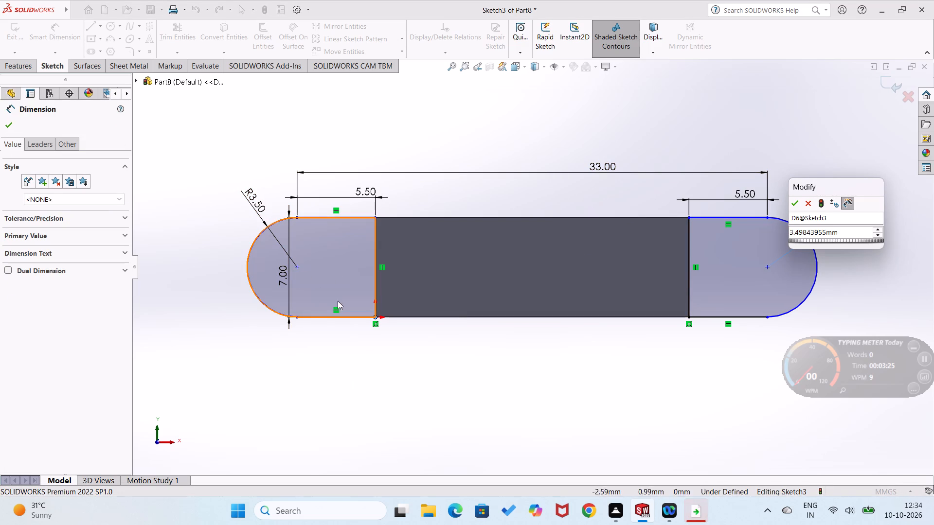
right_drag(189, 383, 193, 187)
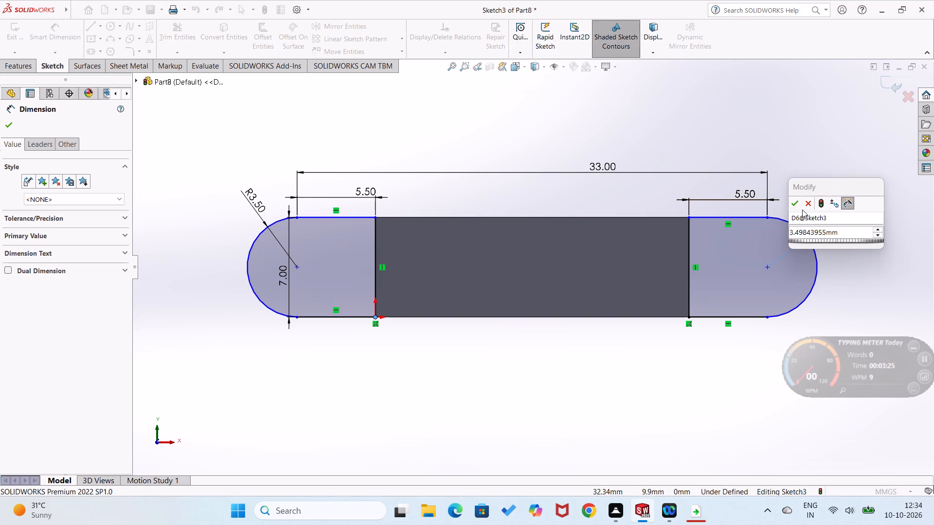
text(3.5)
key(Return)
click(793, 205)
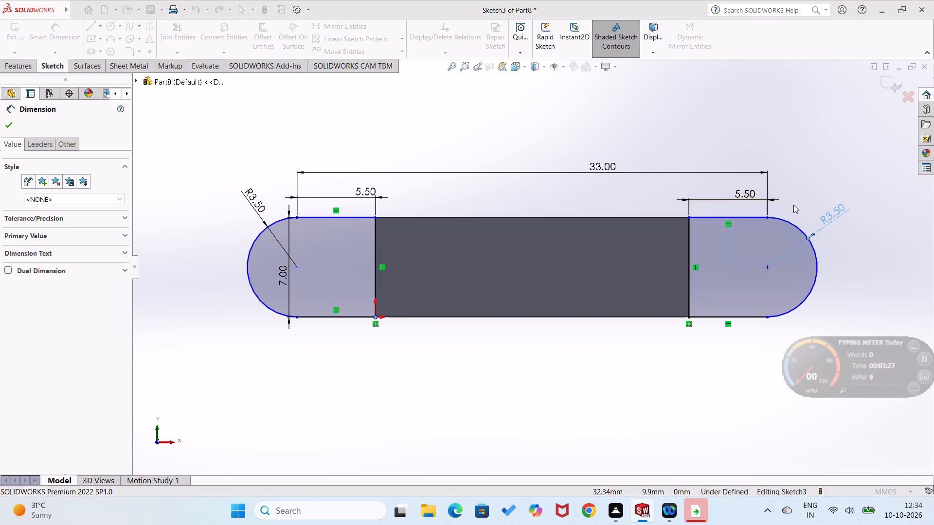
click(609, 137)
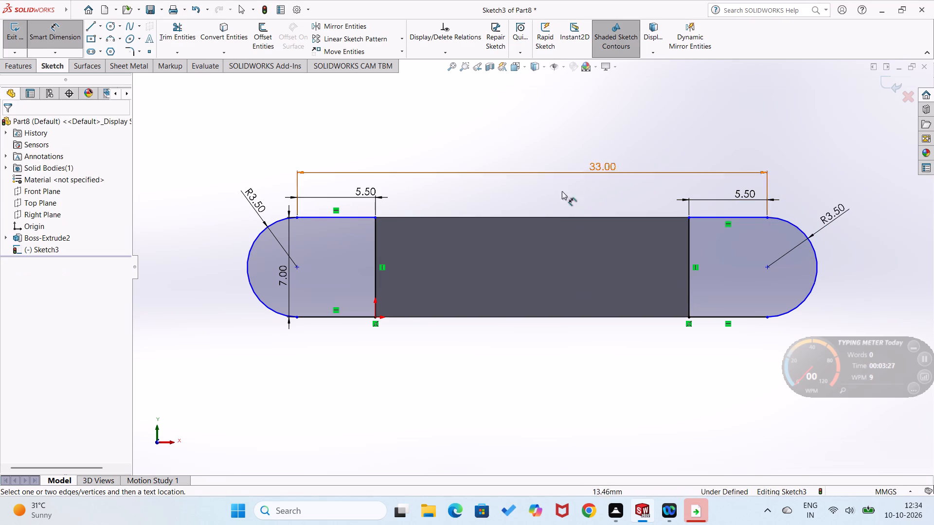
Dimension the horizontal distance from the origin to the origin-end arc's centre, placing the dimension below the profile.
right_drag(401, 428, 399, 373)
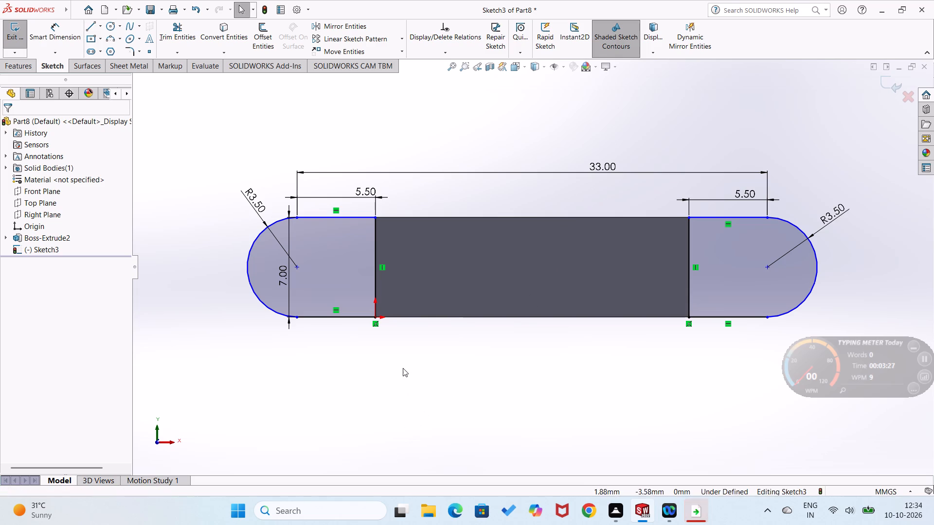
right_drag(416, 422, 421, 344)
click(376, 319)
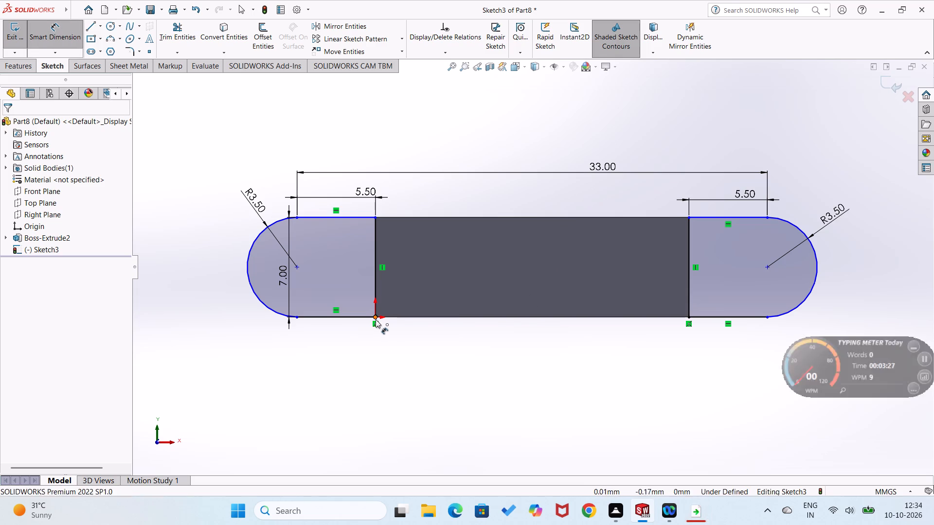
click(297, 266)
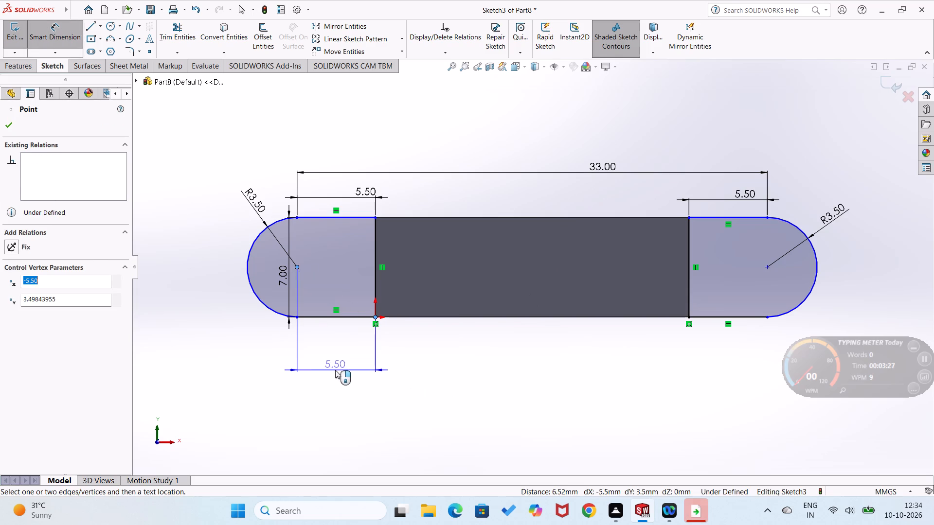
click(335, 370)
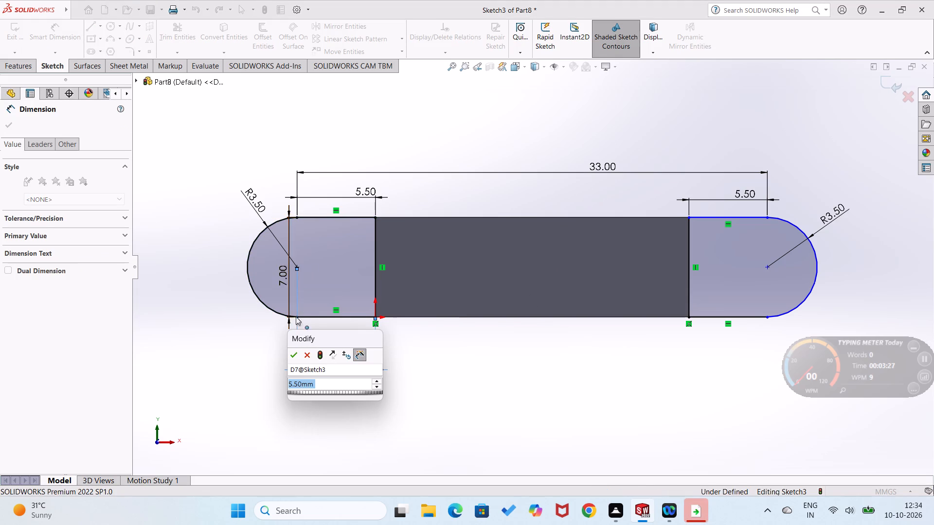
click(294, 359)
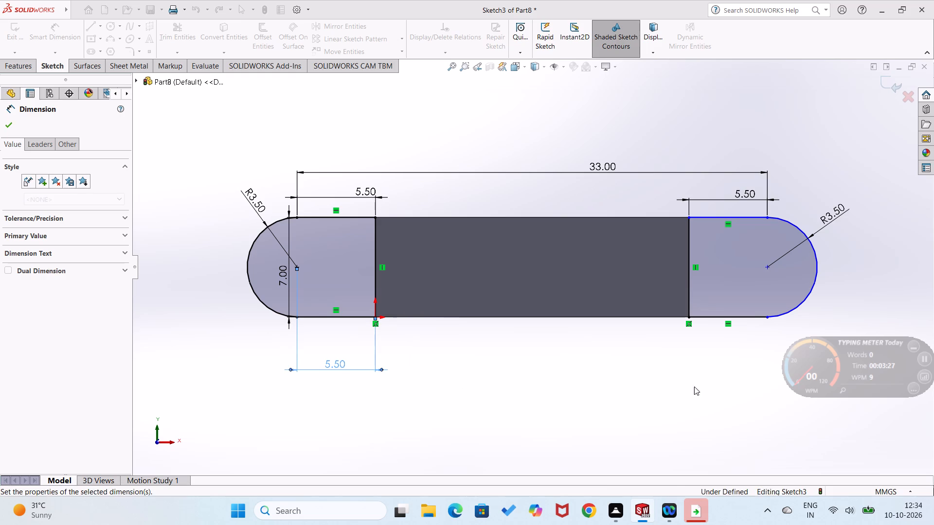
Dimension the horizontal distance from the far-end section's inner bottom corner to its arc's centre, placing the dimension below the profile.
click(689, 318)
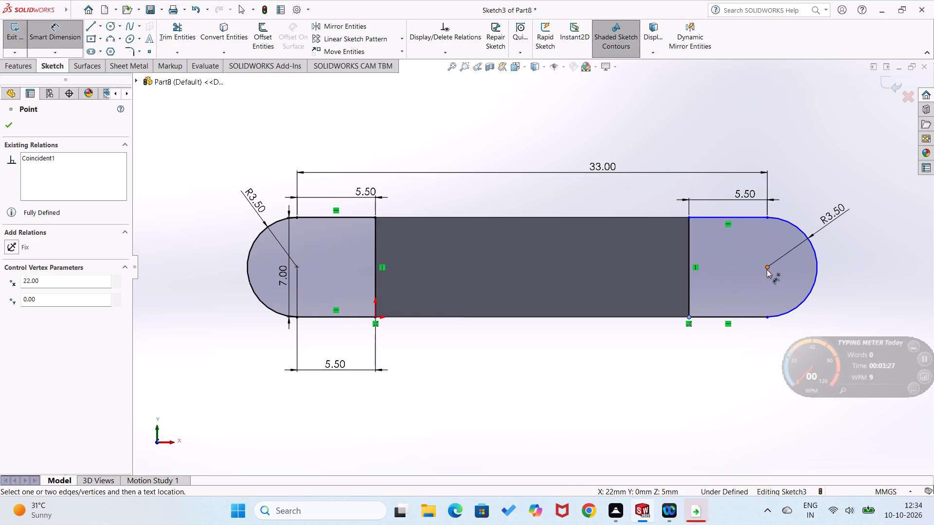
click(767, 269)
click(737, 365)
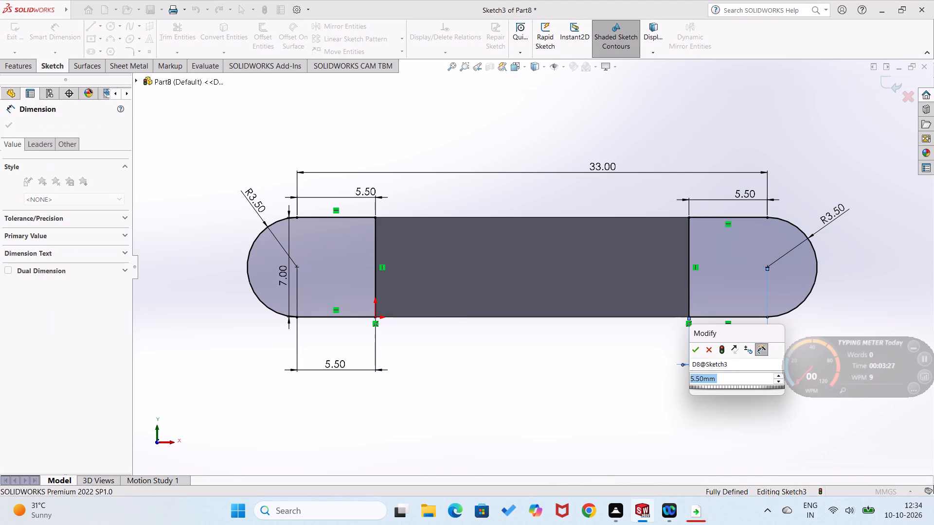
click(695, 347)
click(547, 361)
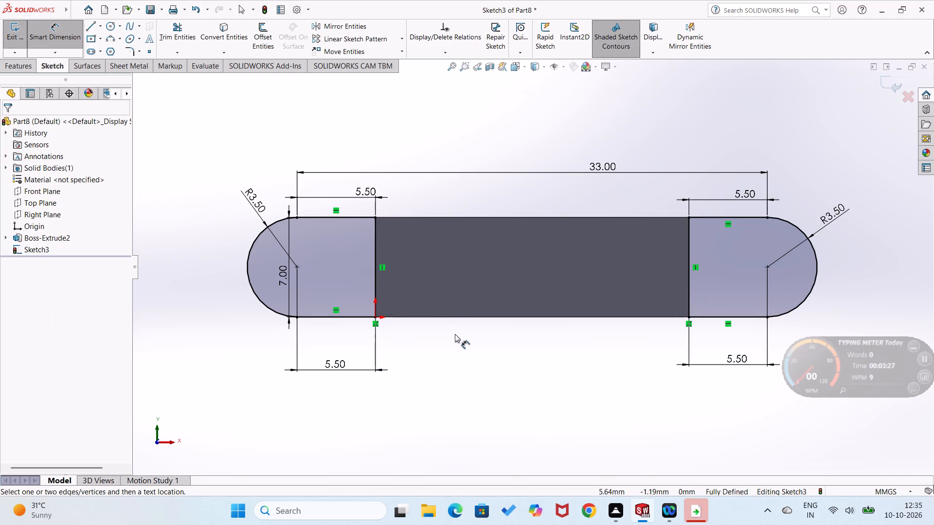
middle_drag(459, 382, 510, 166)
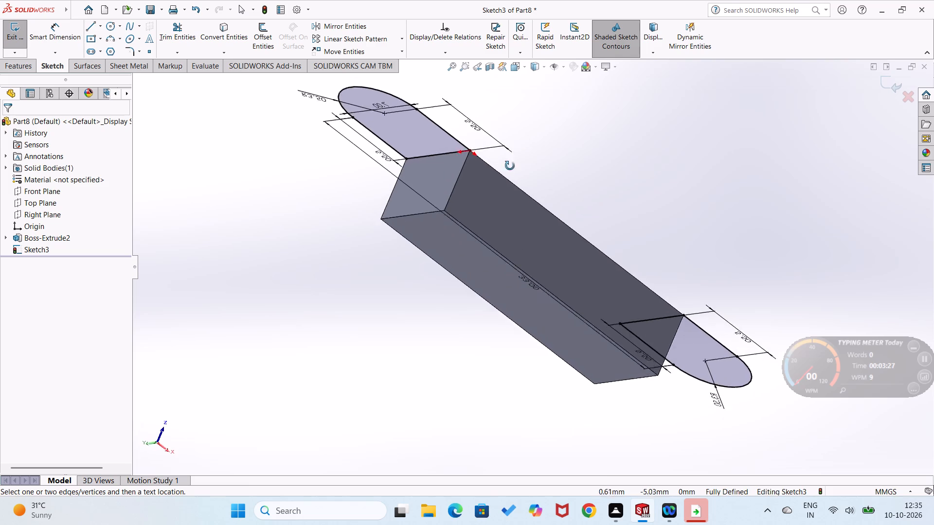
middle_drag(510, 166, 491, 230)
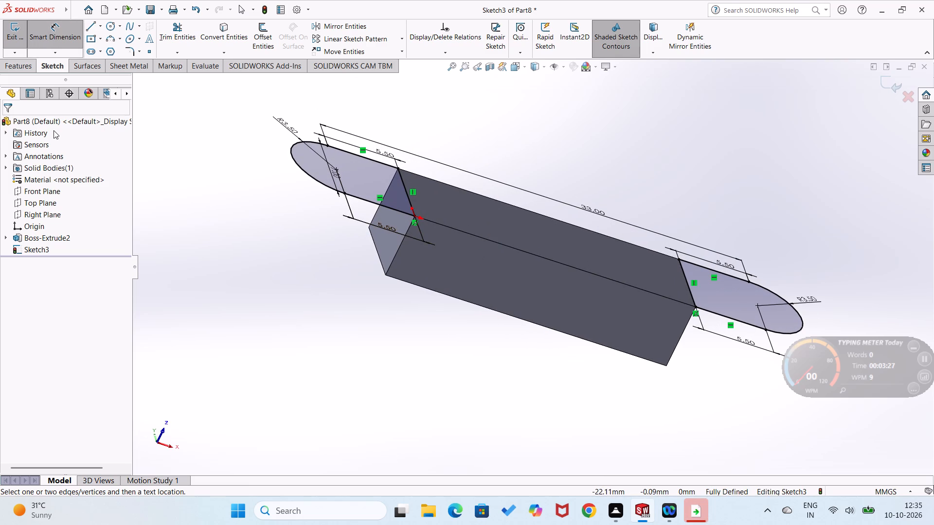
Extrude both rounded end profiles with merged result, 7 mm in the reversed direction through the block and 2 mm in the second direction.
click(22, 69)
click(13, 24)
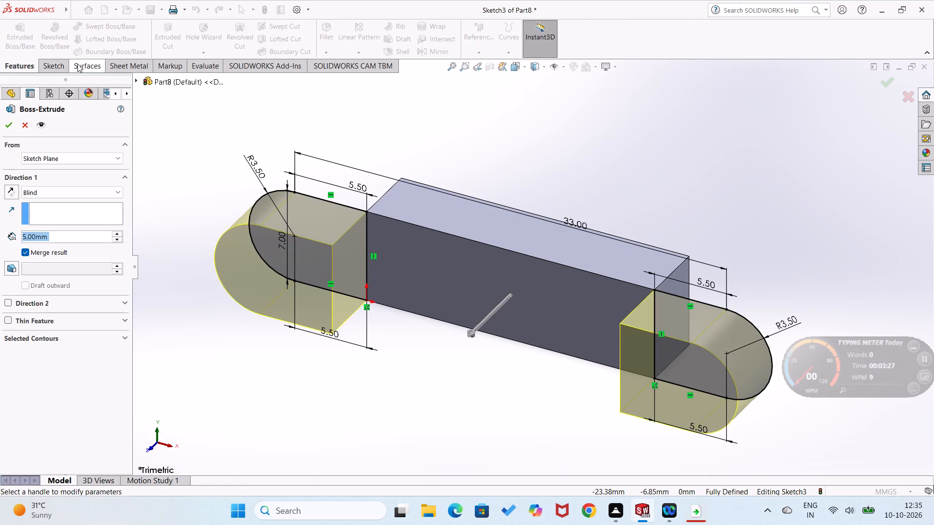
middle_drag(348, 381, 409, 189)
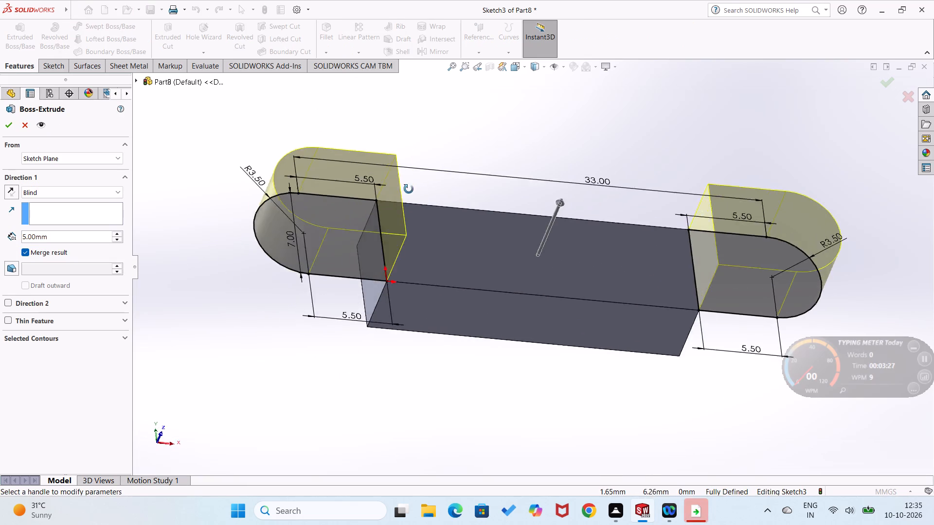
middle_drag(409, 189, 409, 181)
click(6, 194)
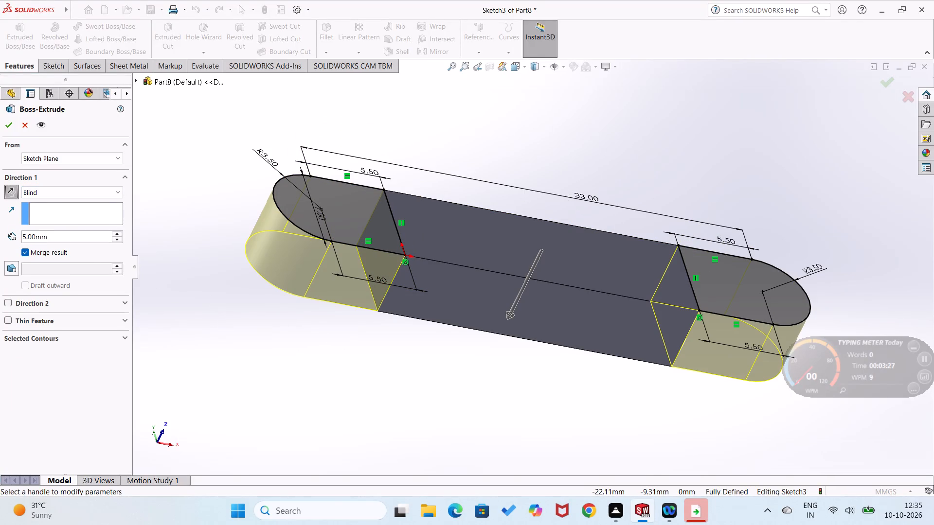
key(7)
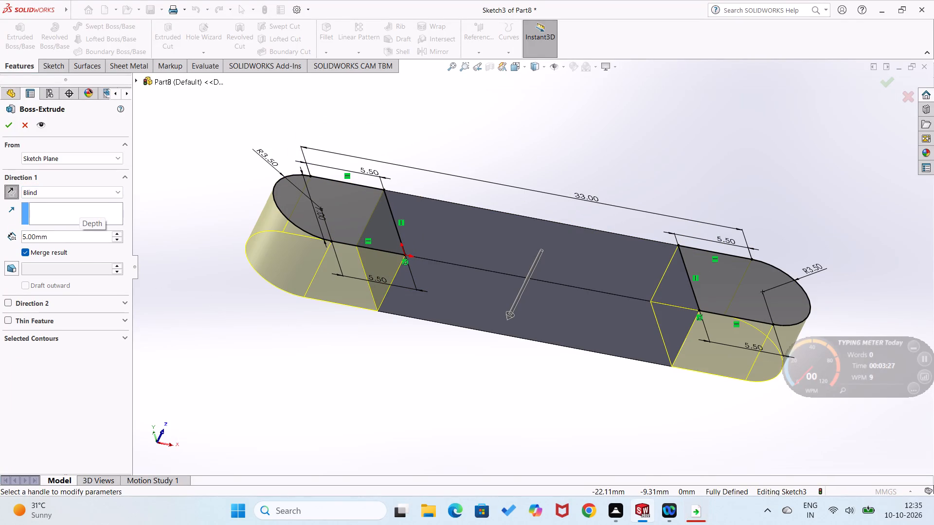
drag(70, 240, 4, 234)
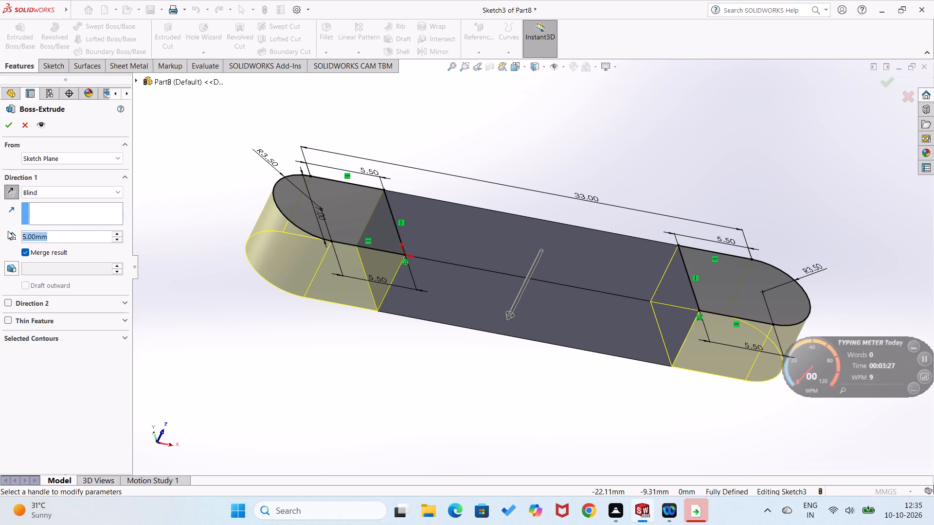
key(7)
key(Return)
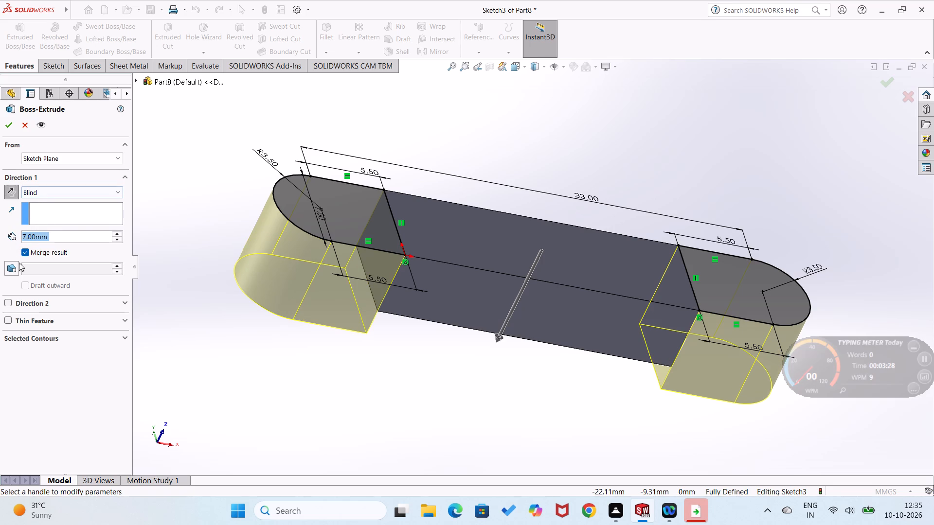
click(125, 308)
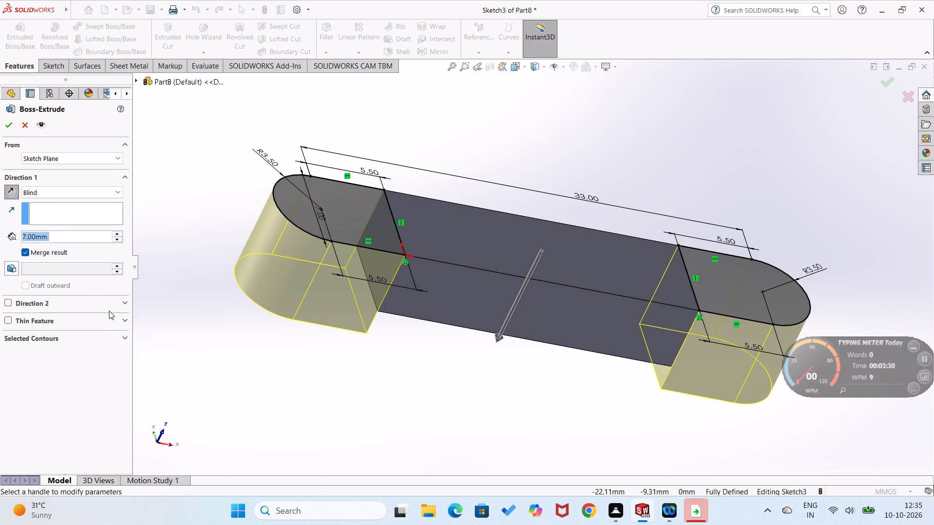
click(126, 297)
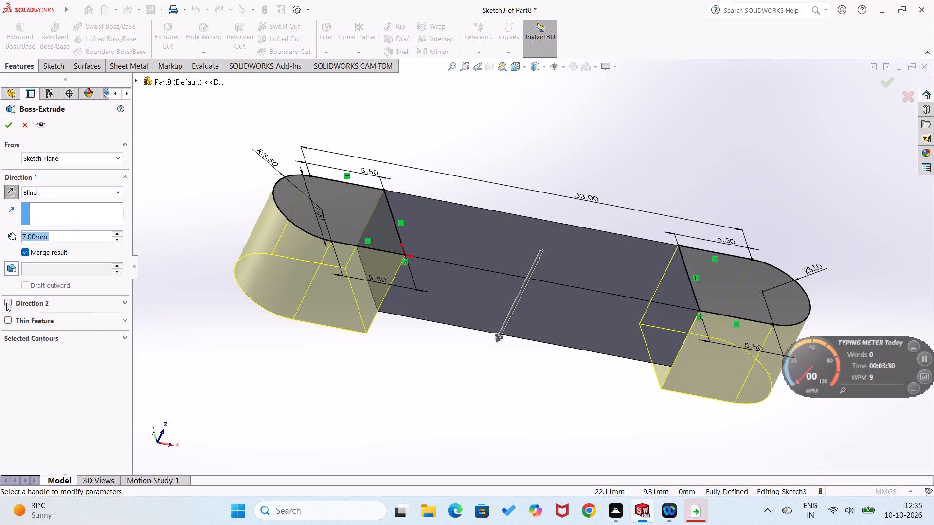
click(6, 303)
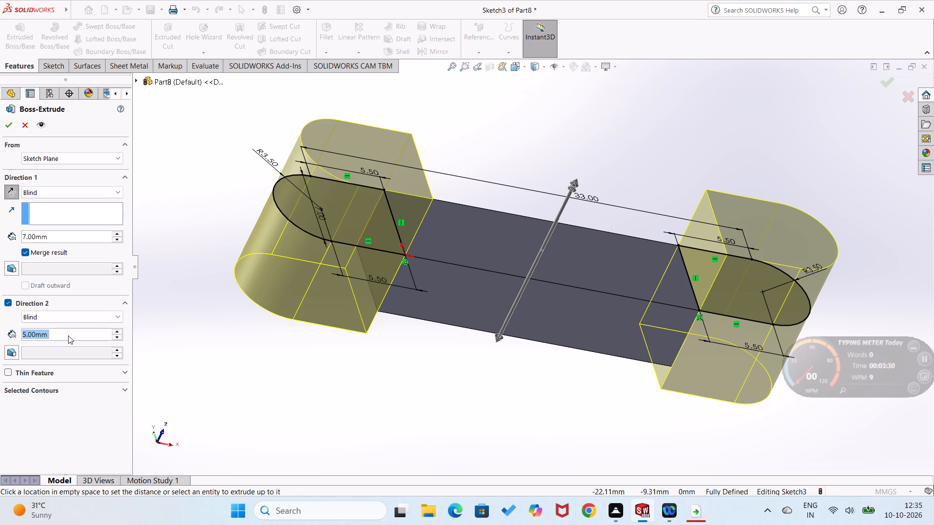
key(2)
key(Return)
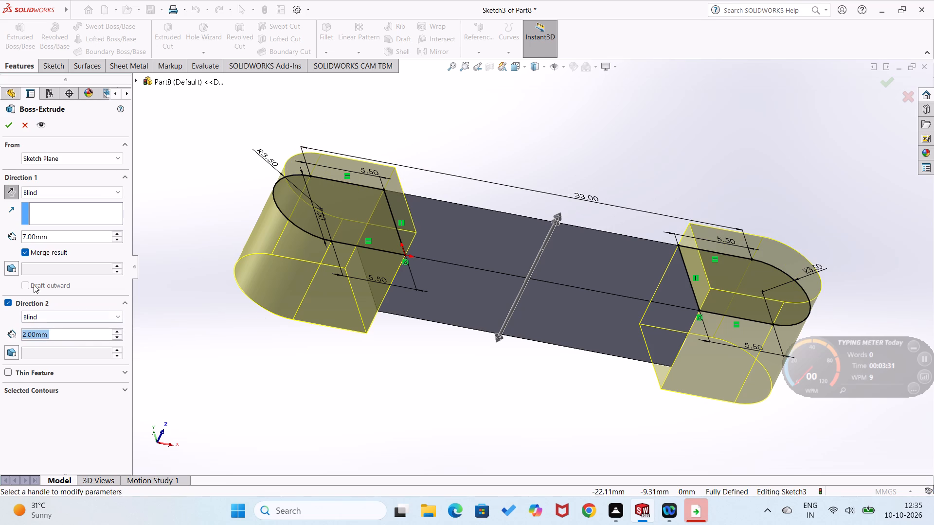
click(5, 127)
click(319, 418)
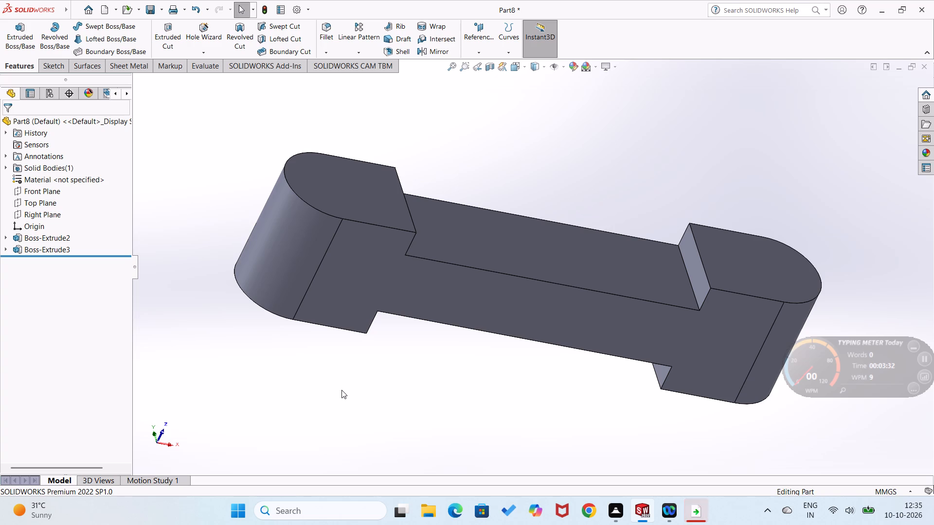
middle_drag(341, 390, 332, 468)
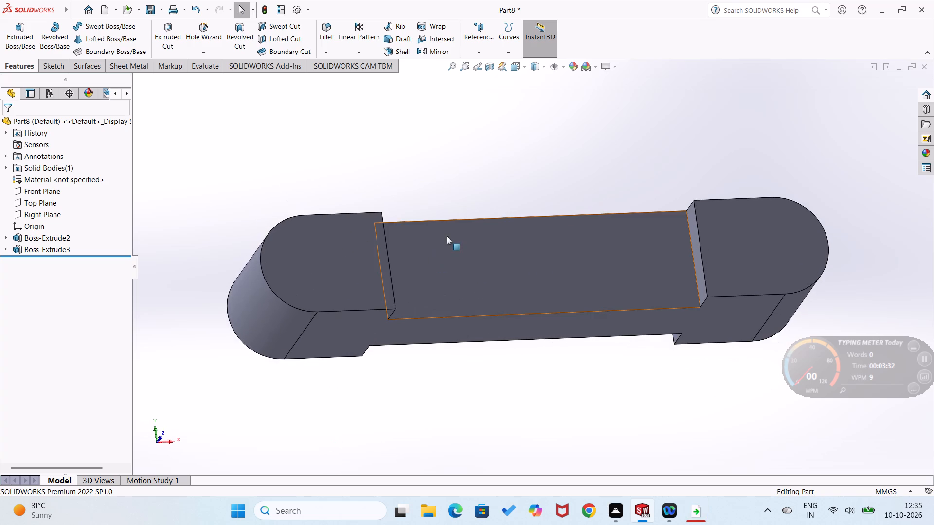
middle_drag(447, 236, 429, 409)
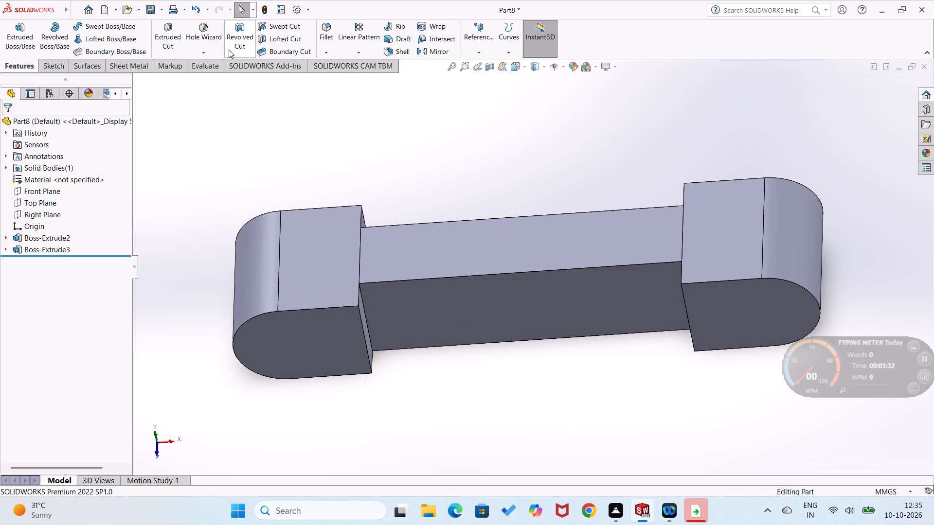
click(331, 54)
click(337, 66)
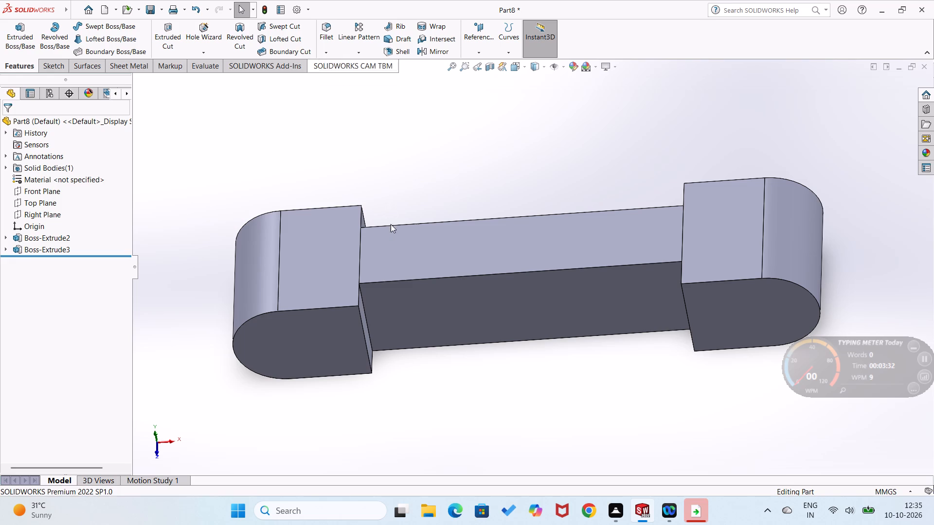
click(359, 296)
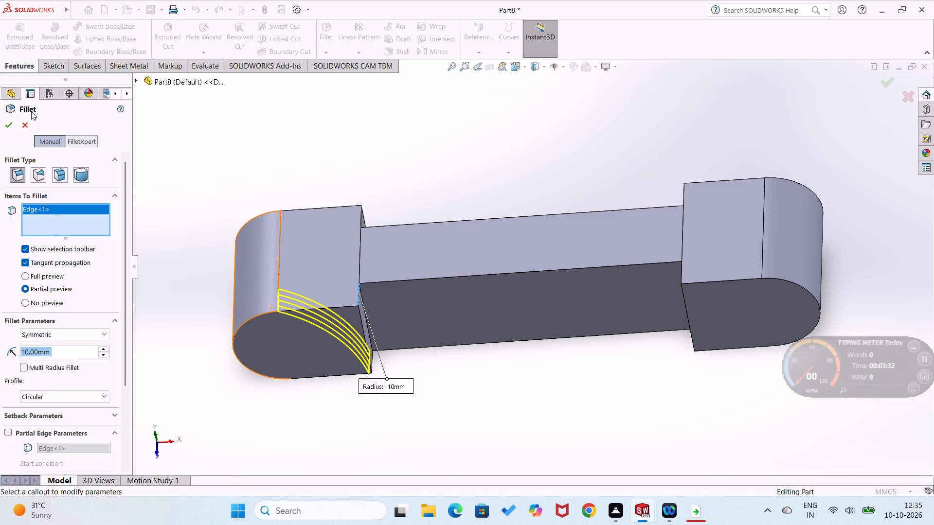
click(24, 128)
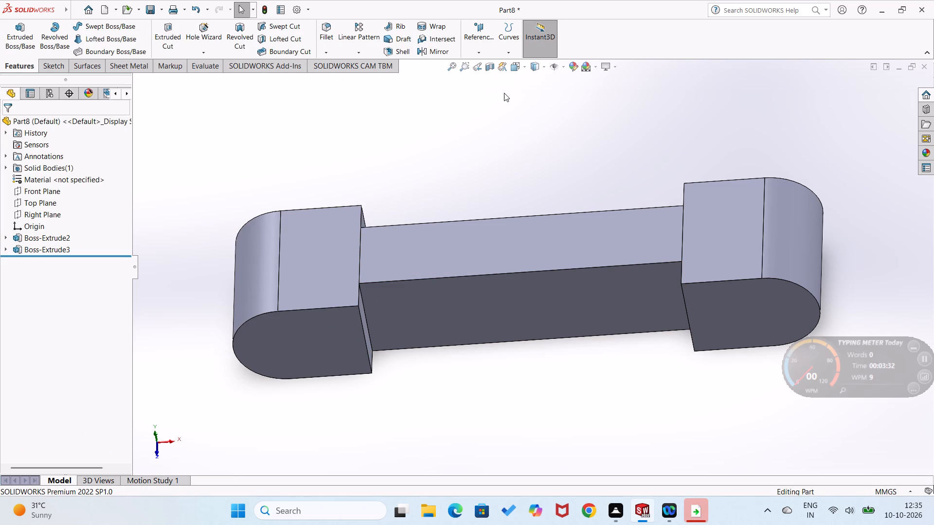
Fillet the inner corner edge between the origin-end section and the middle bar's front face with a 2 mm radius.
click(330, 53)
click(332, 67)
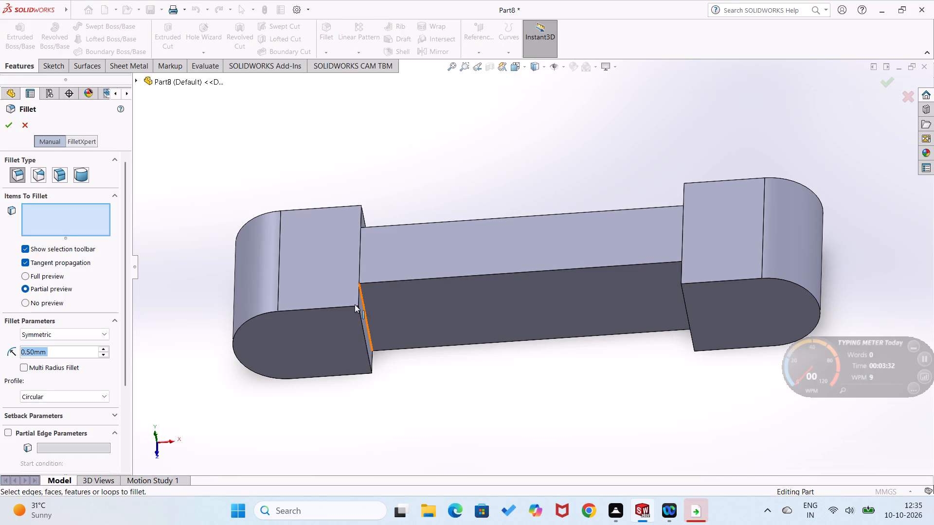
key(2)
key(Return)
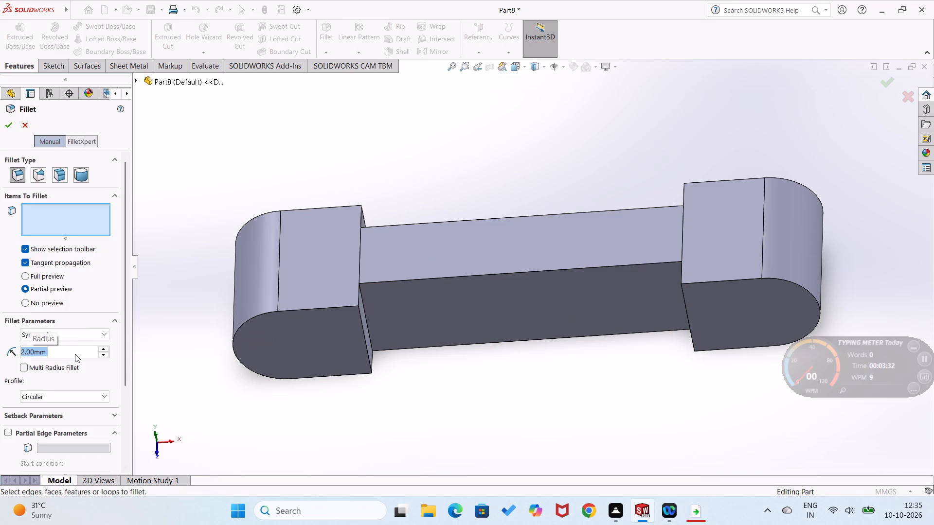
click(370, 330)
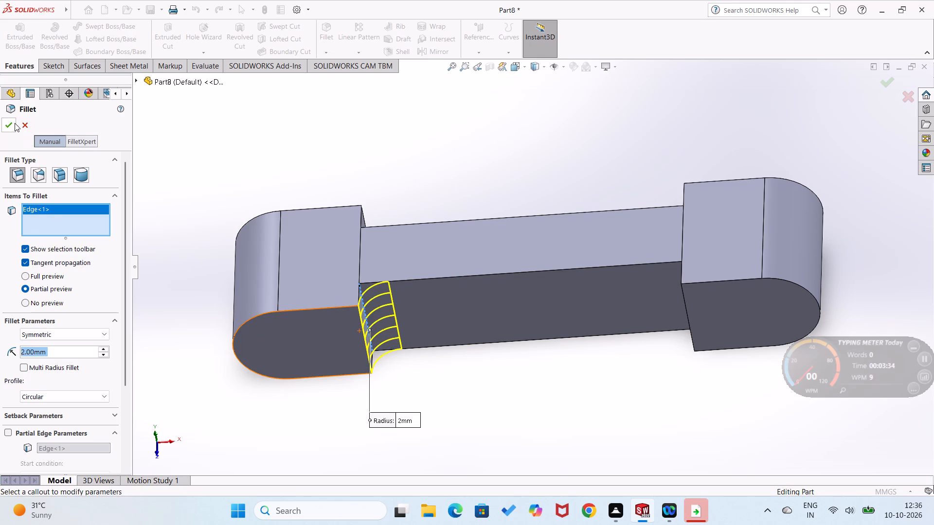
click(15, 123)
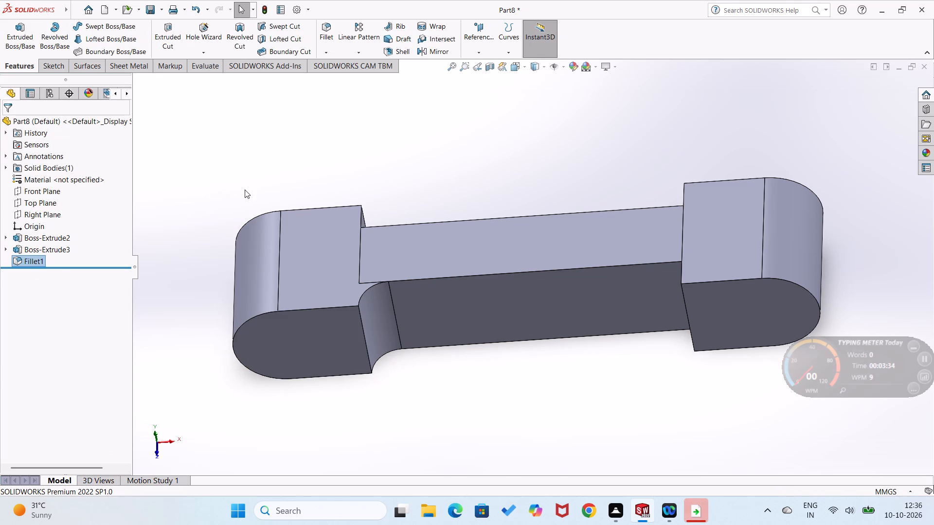
Fillet the other three inner corner edges, at the far end's front and rear and the origin end's rear, with a 2 mm radius.
click(324, 50)
click(340, 62)
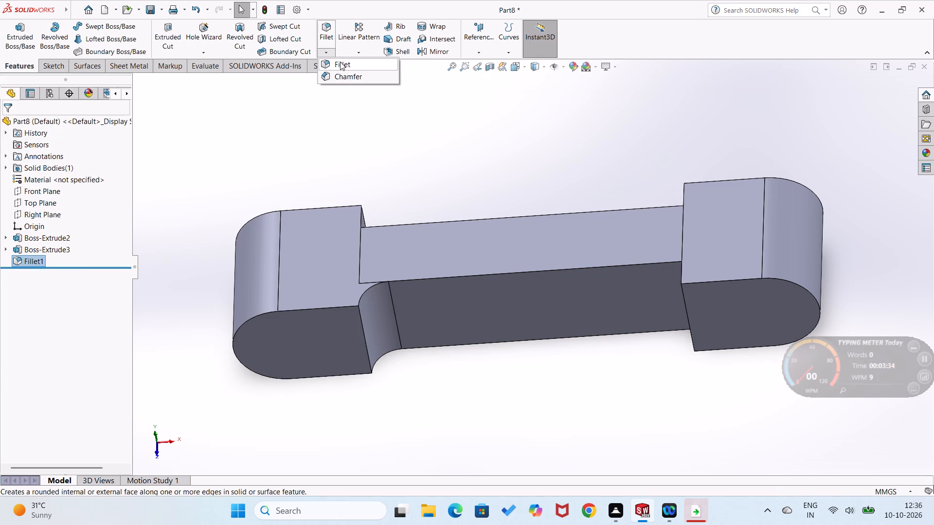
middle_drag(437, 352, 524, 351)
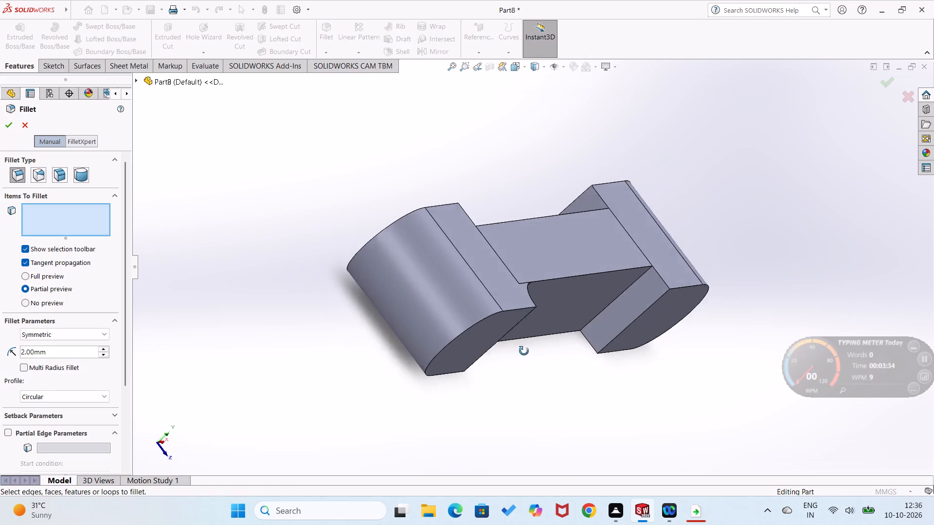
middle_drag(524, 351, 529, 348)
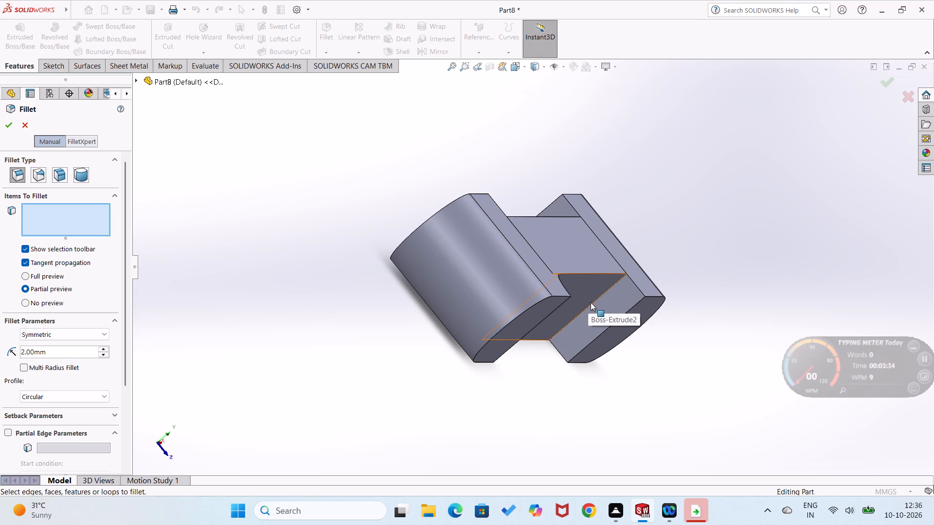
click(591, 305)
middle_drag(564, 337, 600, 457)
scroll(596, 434, down, 1)
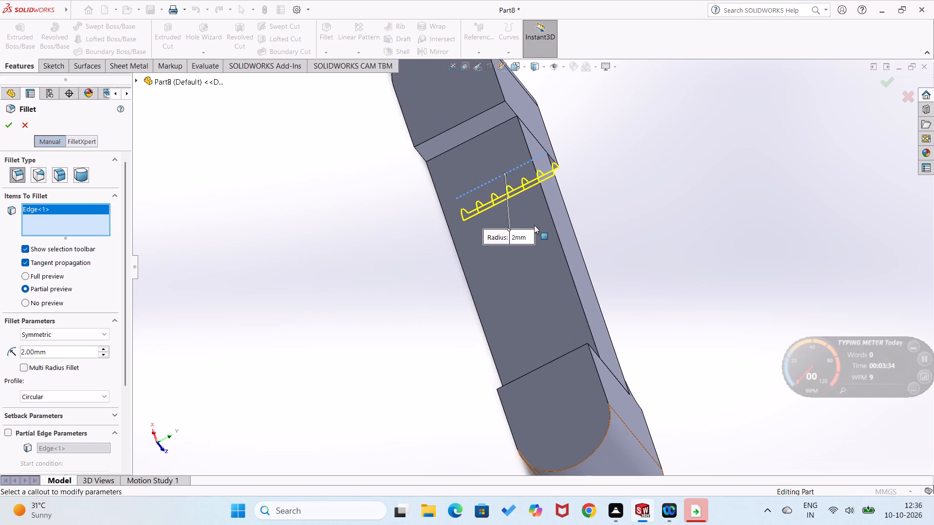
middle_drag(543, 239, 499, 208)
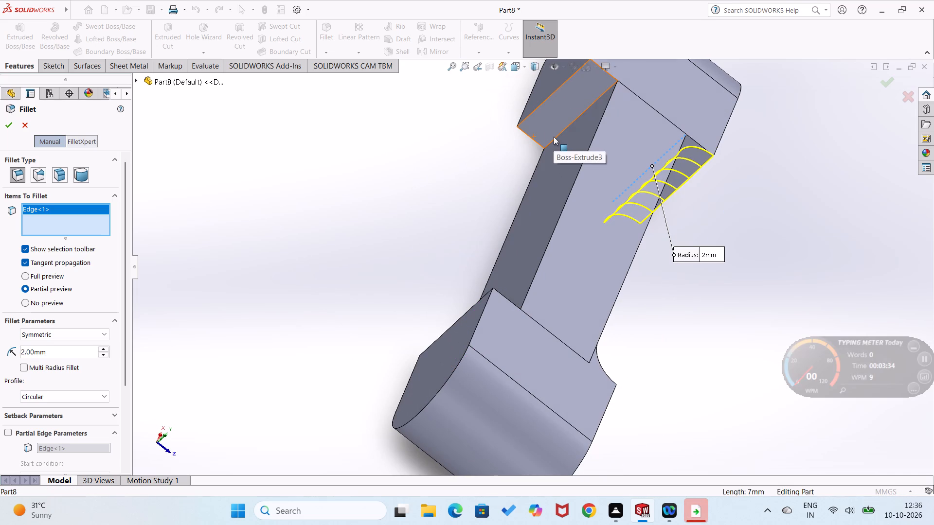
click(555, 140)
middle_drag(485, 245, 487, 276)
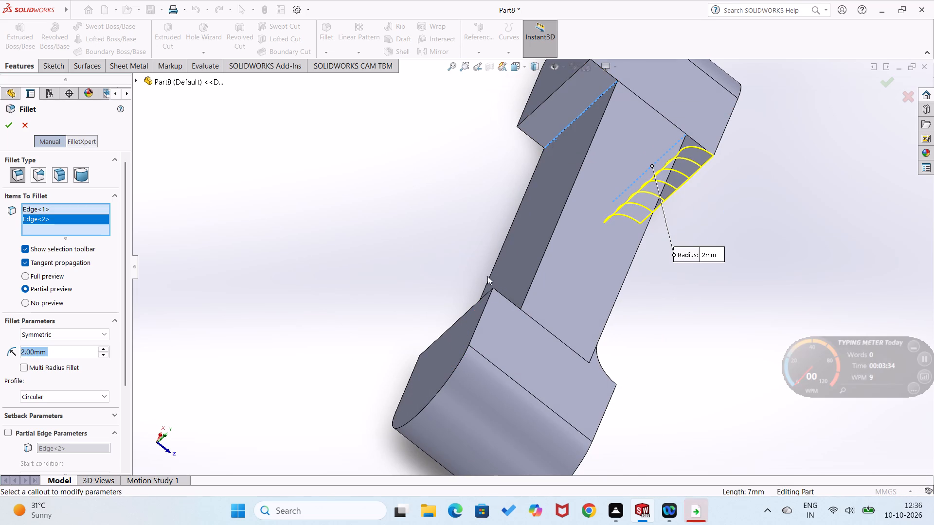
middle_drag(487, 276, 492, 418)
click(493, 445)
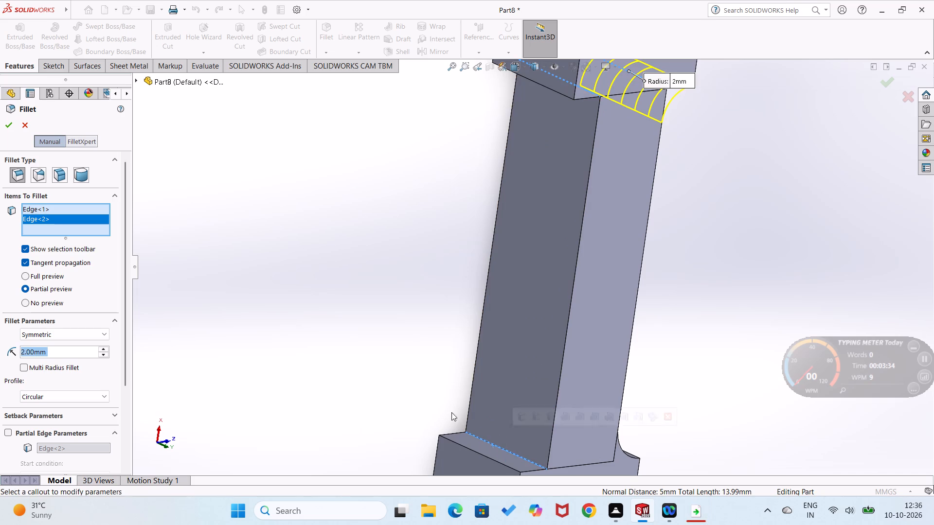
click(7, 122)
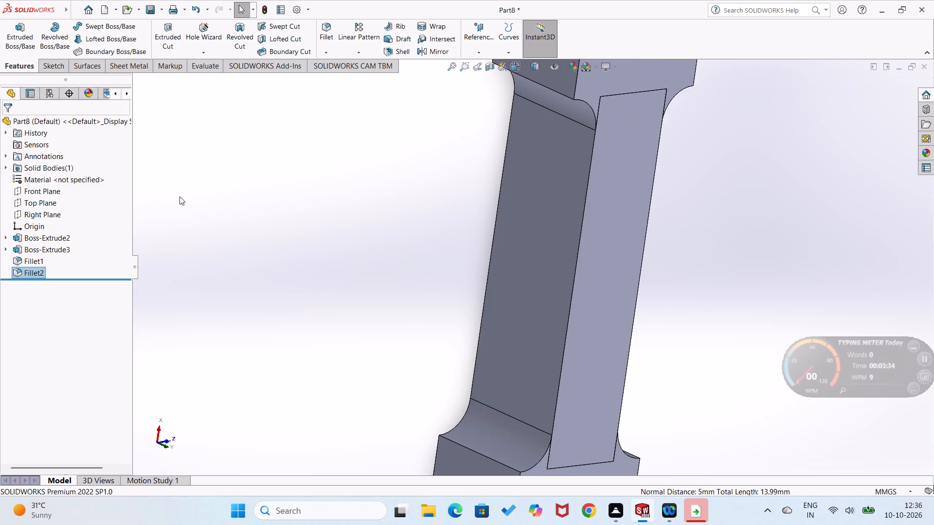
Inspect the filleted part from several sides, finishing in a single isometric view.
click(285, 205)
scroll(292, 213, up, 2)
middle_click(292, 213)
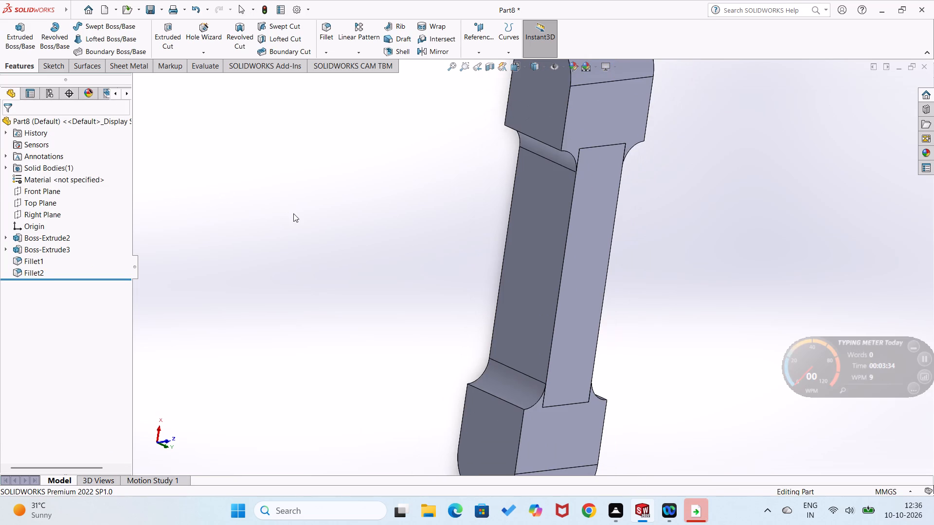
middle_drag(293, 213, 265, 158)
scroll(336, 232, up, 3)
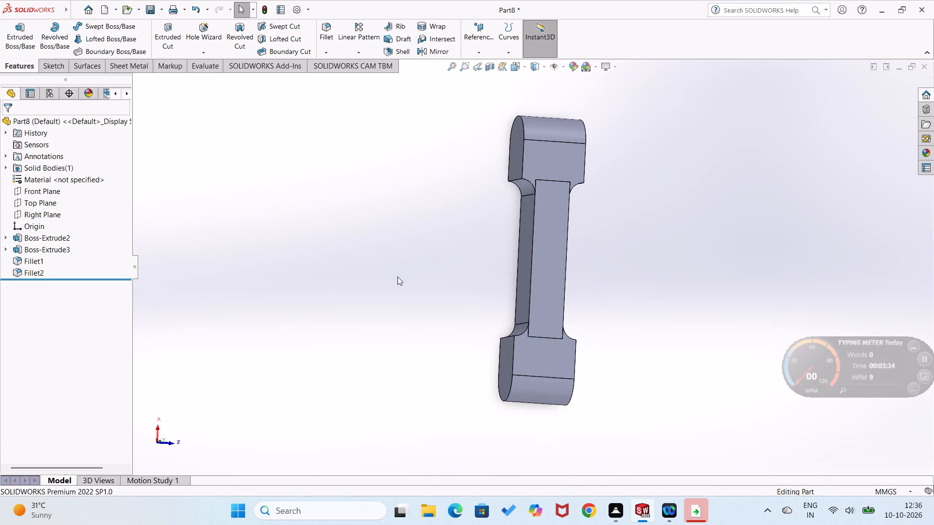
middle_drag(400, 284, 300, 227)
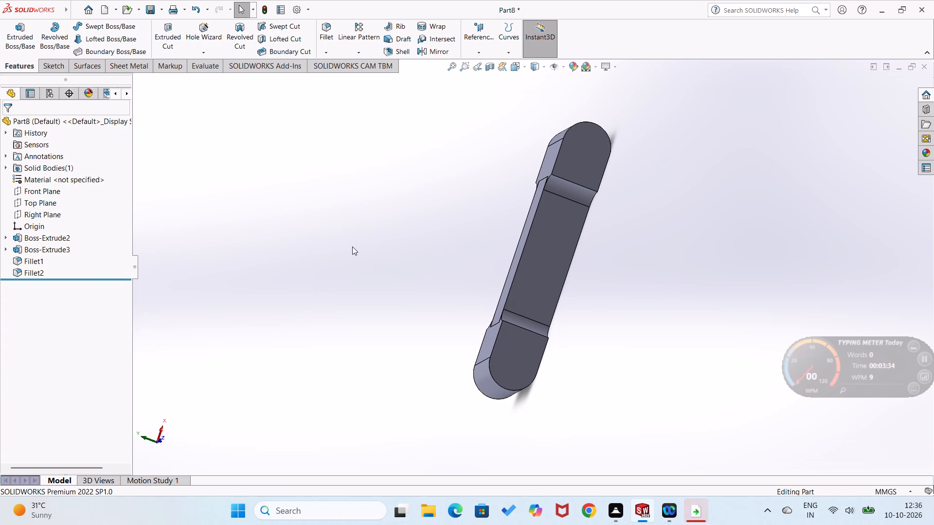
key(ctrl+7)
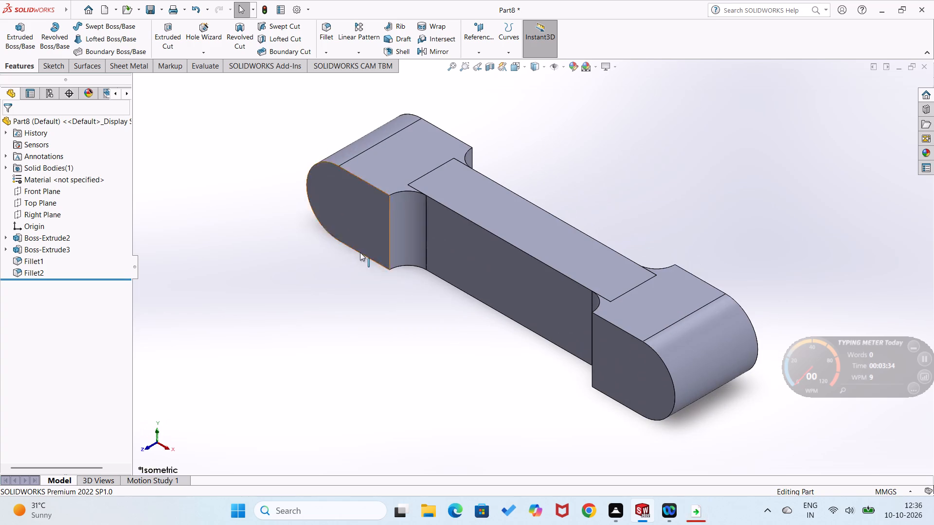
click(316, 302)
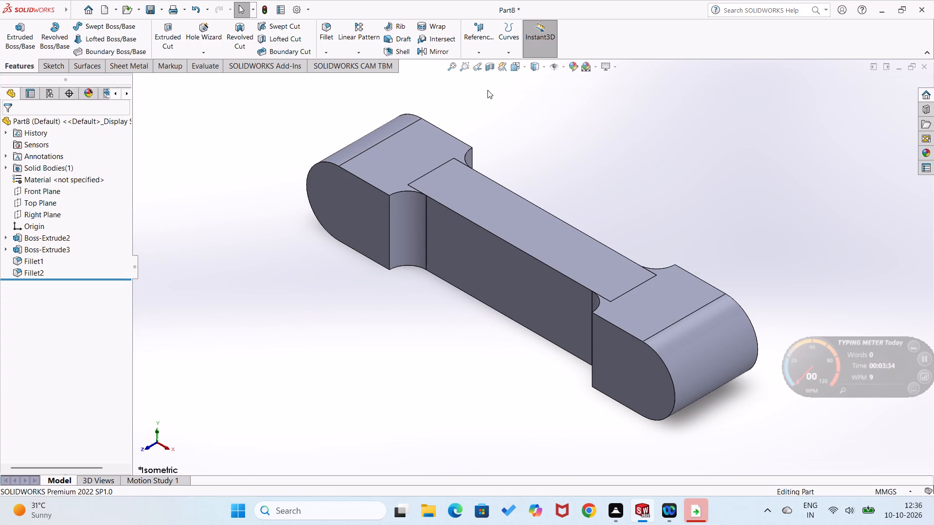
click(527, 65)
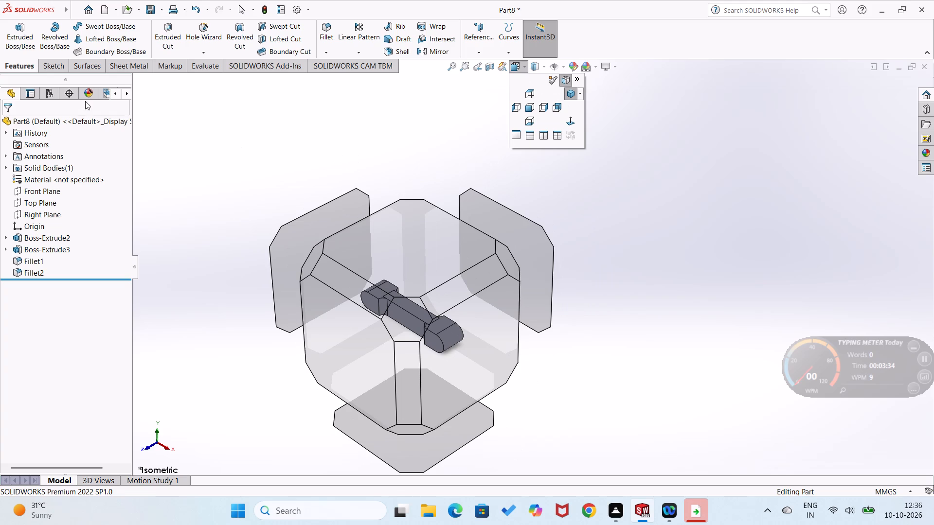
click(521, 135)
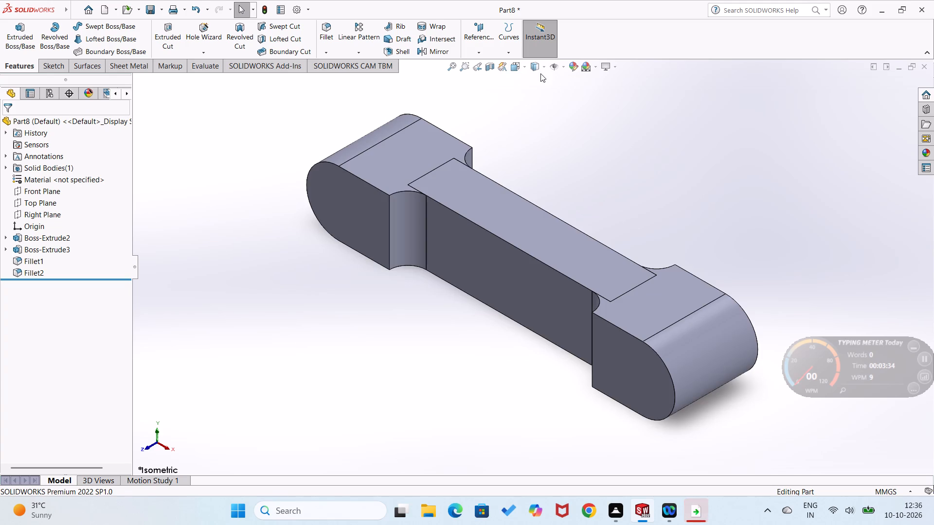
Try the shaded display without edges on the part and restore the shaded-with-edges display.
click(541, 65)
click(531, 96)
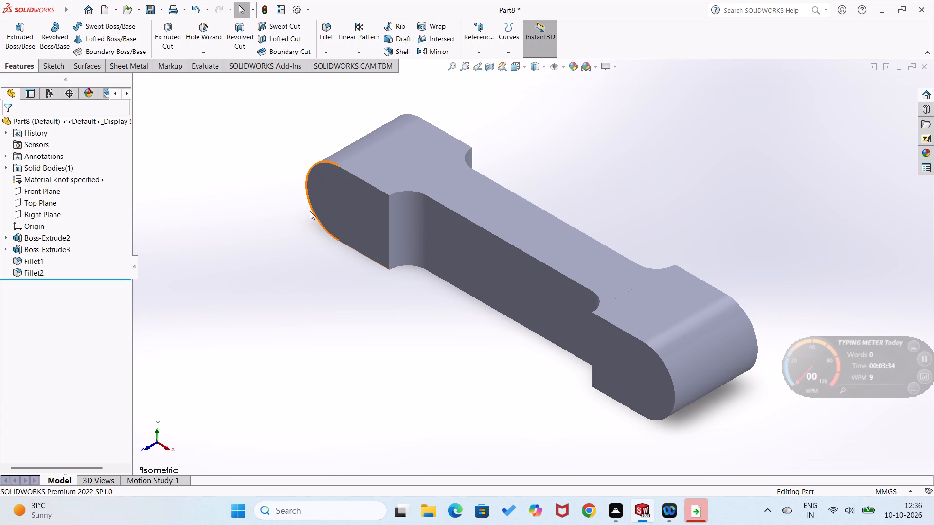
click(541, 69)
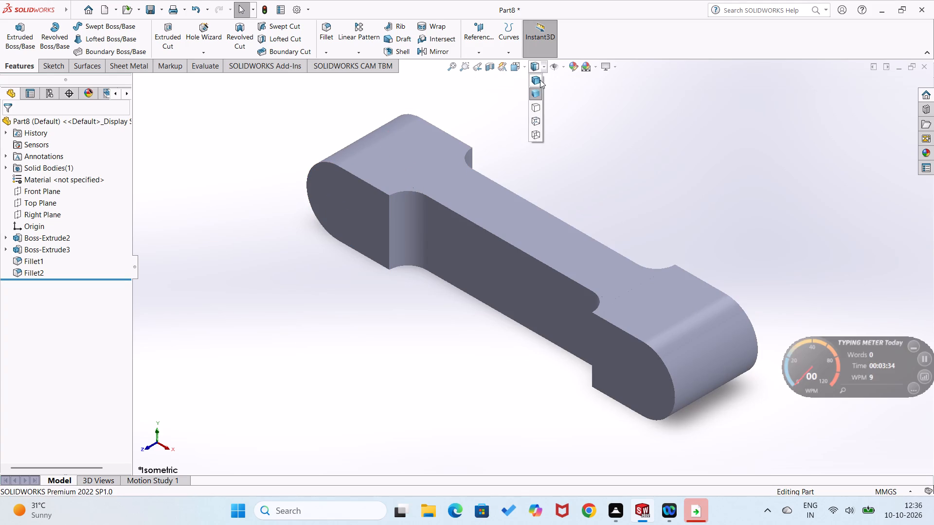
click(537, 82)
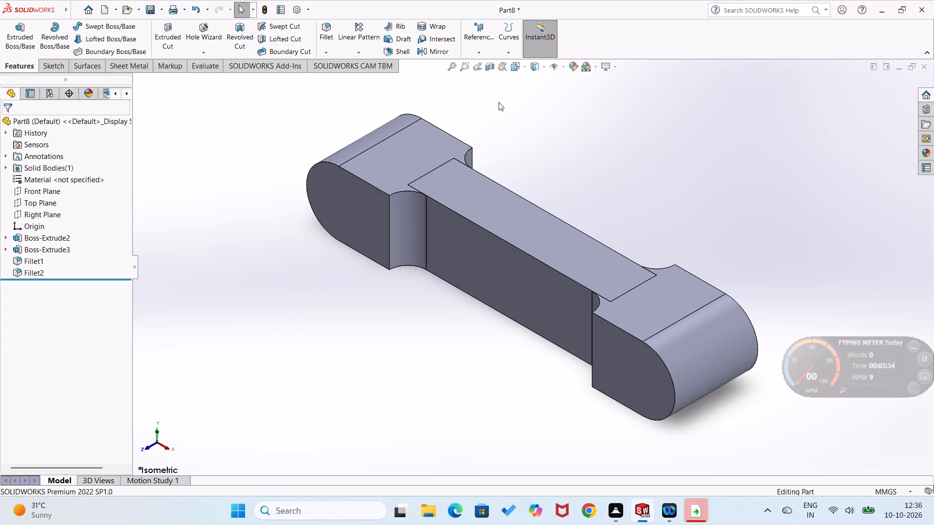
On the origin-end section's front face, sketch circles of about 1.71 mm and 1.99 mm radius concentric with the origin-end and far-end roundings.
right_click(355, 206)
click(377, 192)
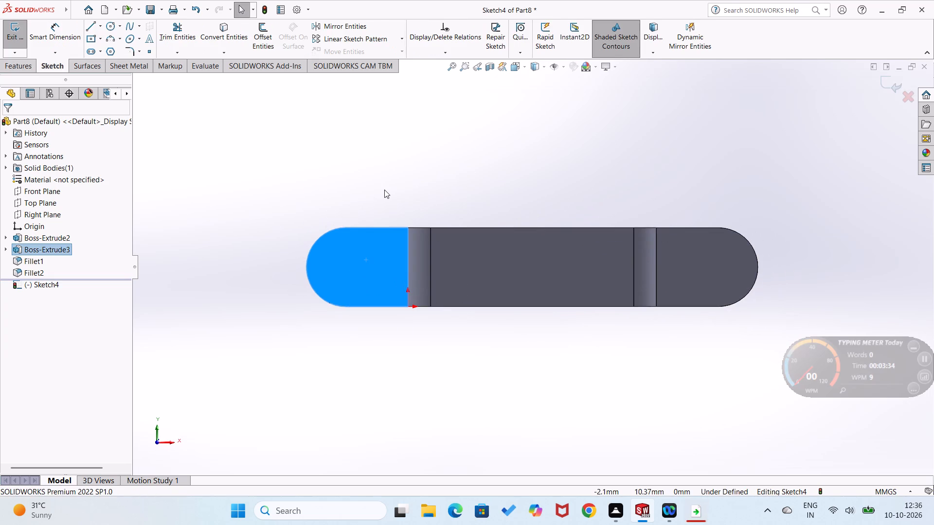
right_drag(249, 246, 313, 202)
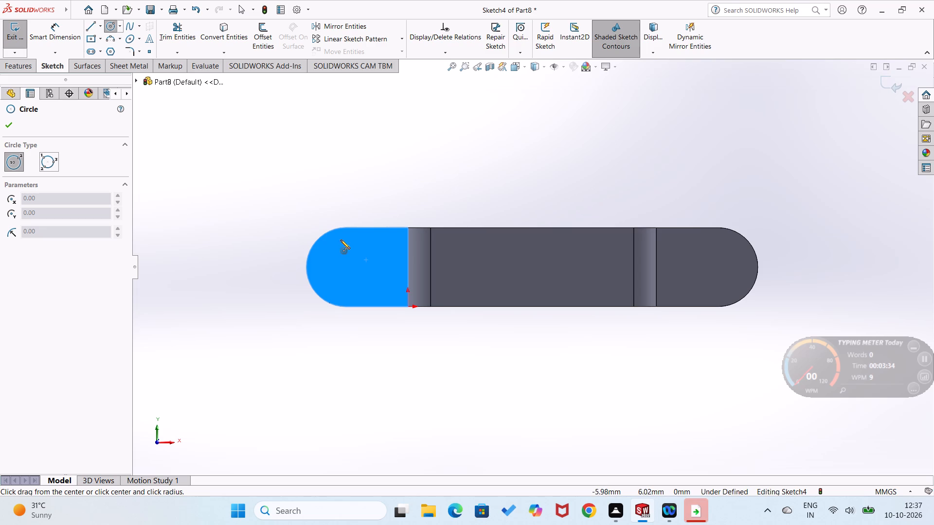
click(347, 266)
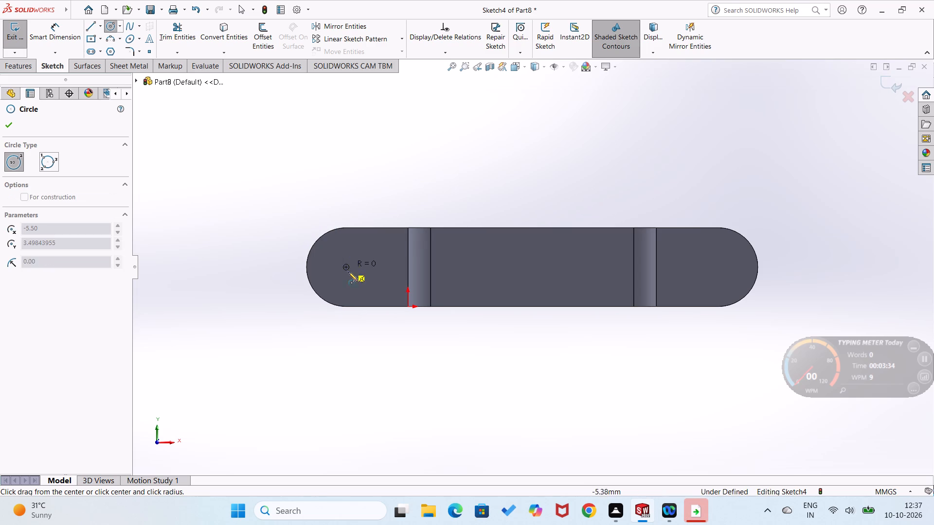
click(356, 284)
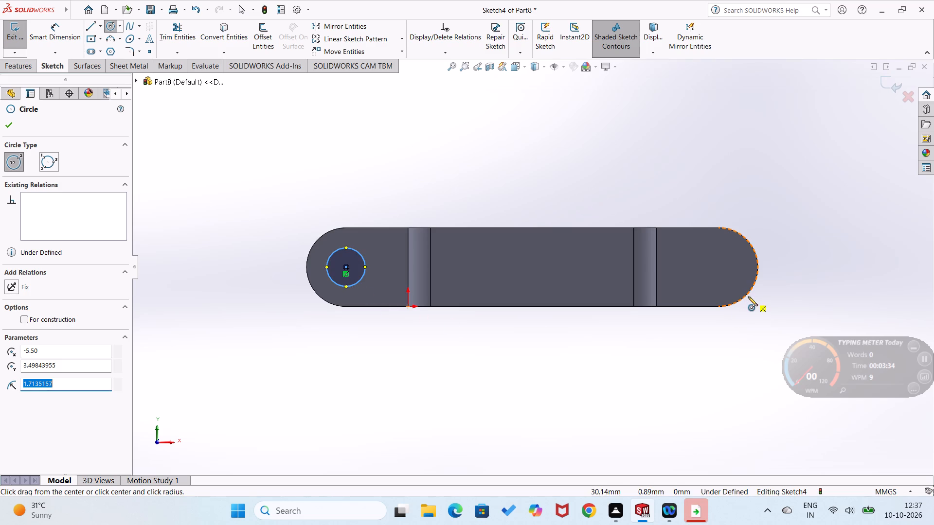
click(718, 267)
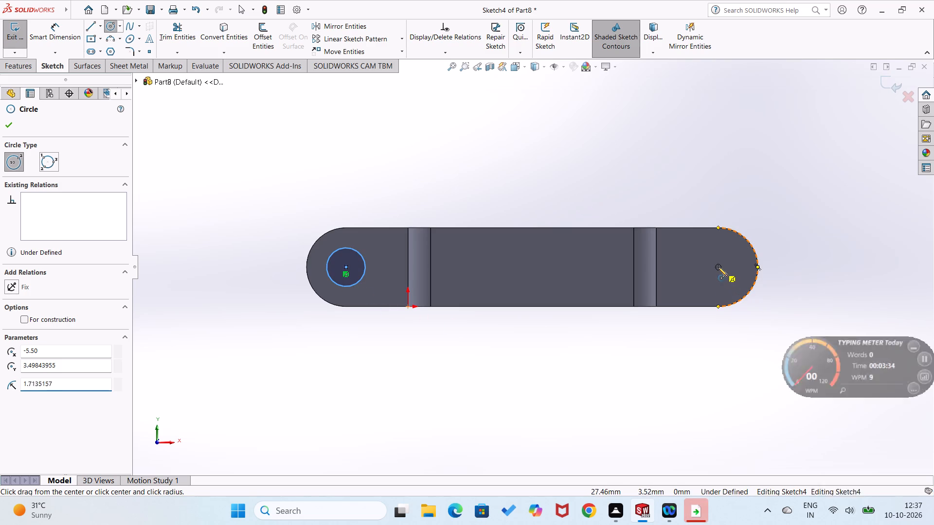
click(727, 288)
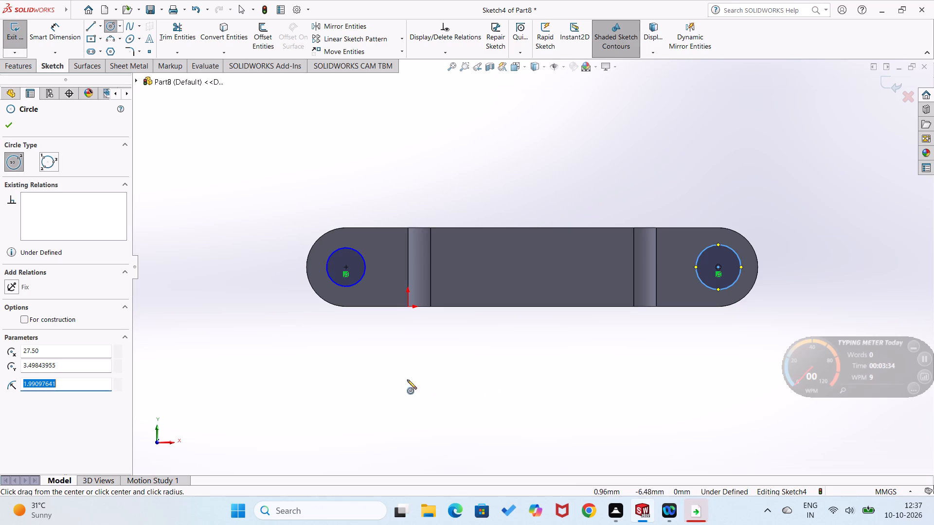
Dimension the origin-end circle's diameter at 4 mm and change it to 3.5 mm.
right_drag(260, 374, 260, 244)
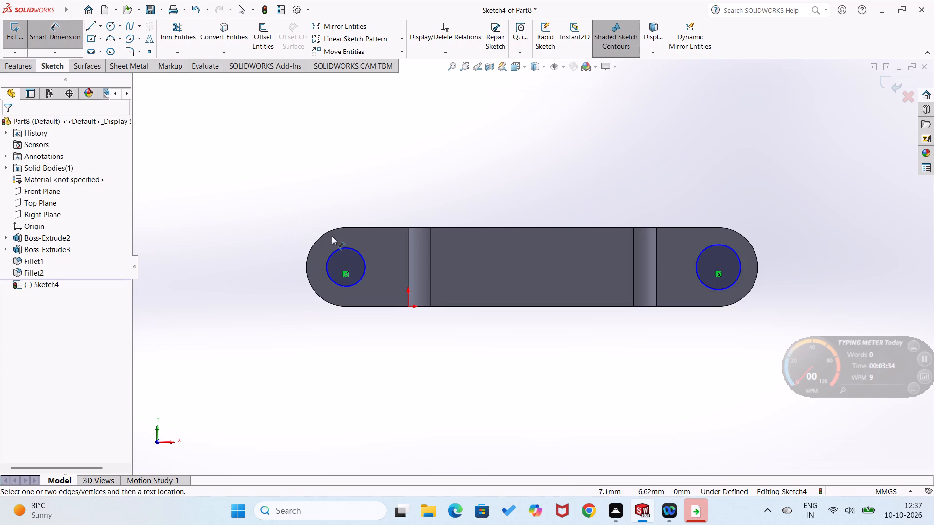
click(340, 246)
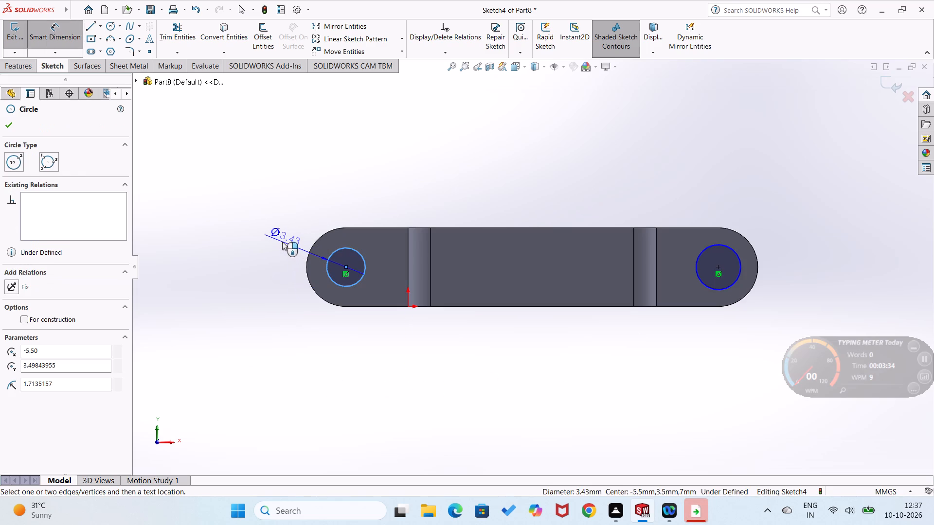
click(282, 242)
key(4)
key(Return)
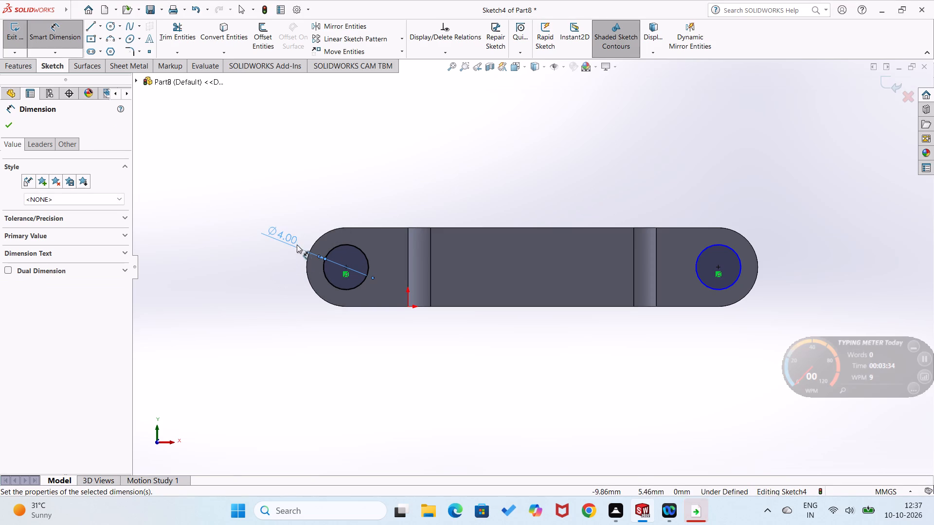
double_click(294, 239)
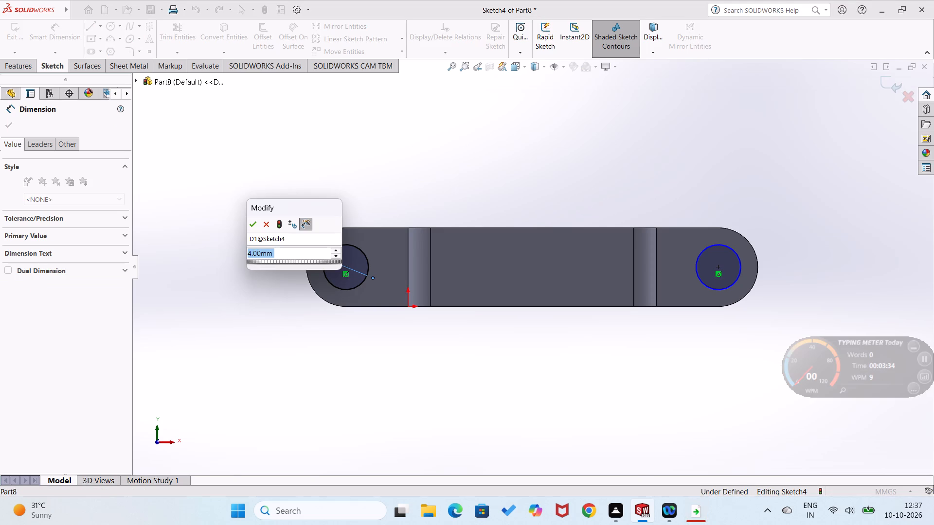
text(3.5)
key(Return)
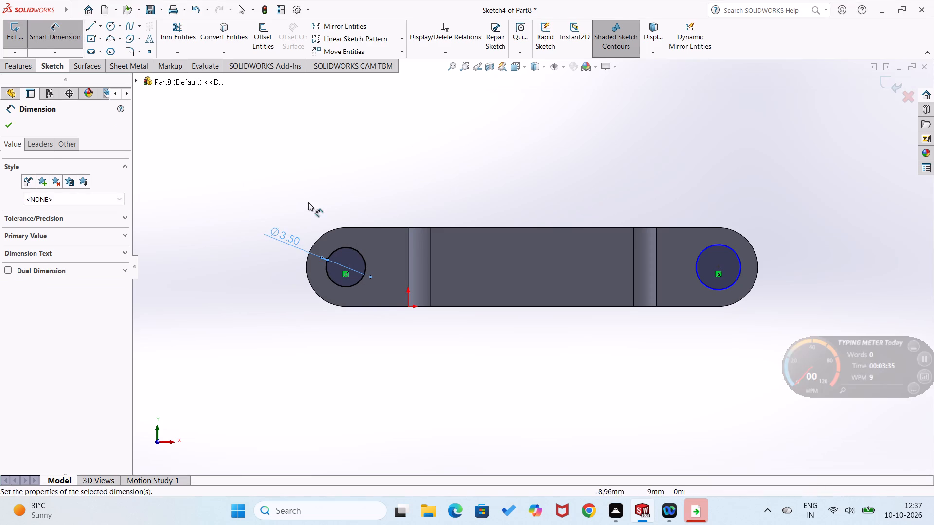
click(311, 200)
Dimension the far-end circle's diameter at 3.5 mm.
click(742, 270)
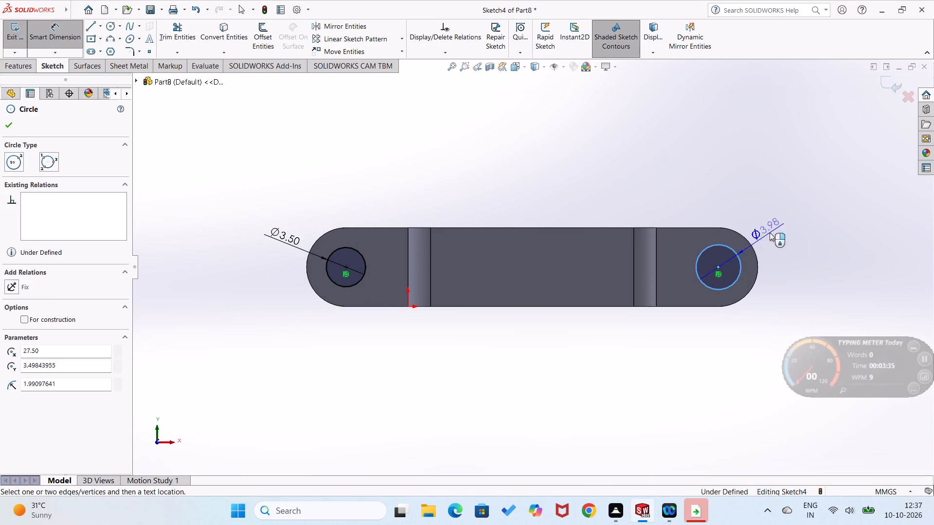
click(773, 229)
text(3.5)
key(Return)
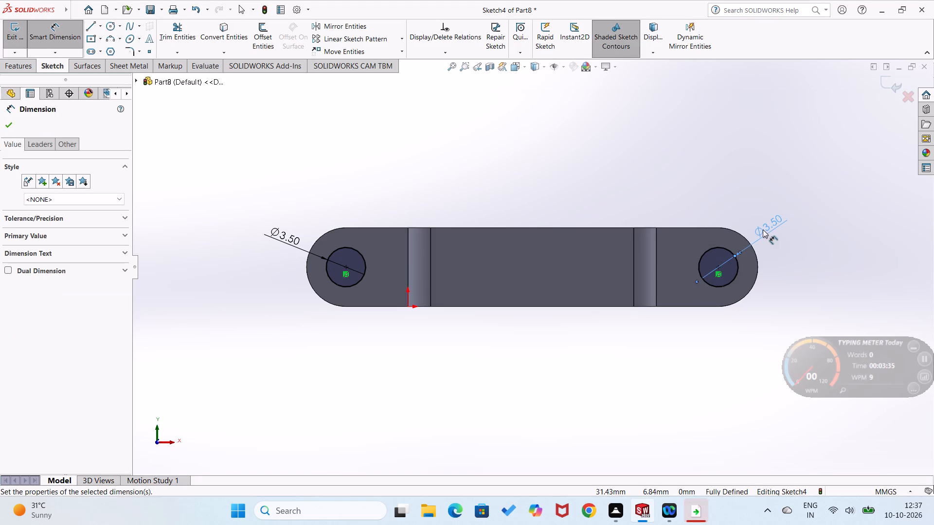
click(783, 193)
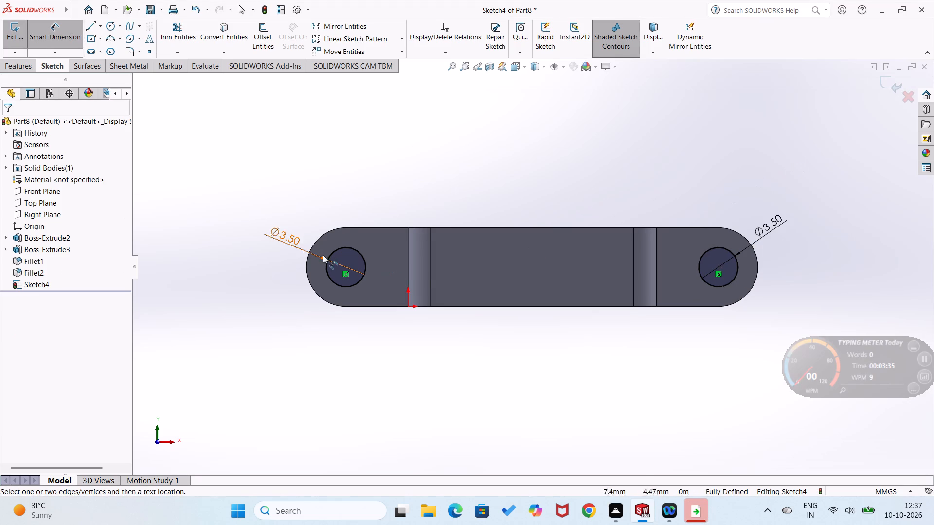
Set the diameters of both the origin-end and far-end circles to 4 mm.
double_click(294, 242)
key(4)
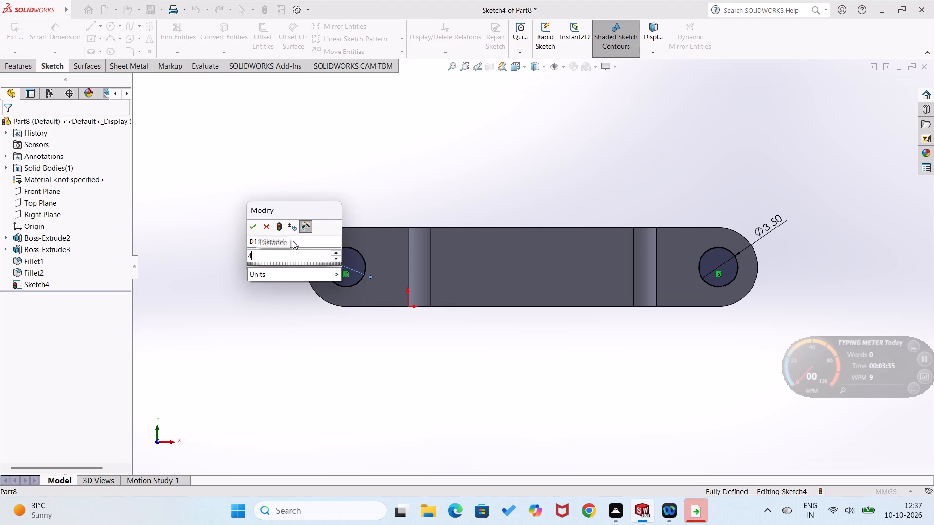
key(Return)
double_click(776, 228)
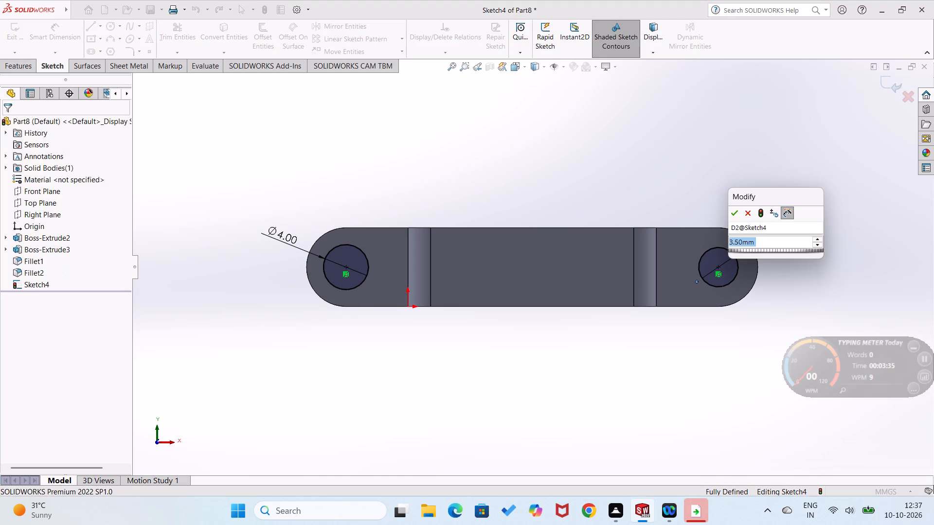
key(4)
key(Return)
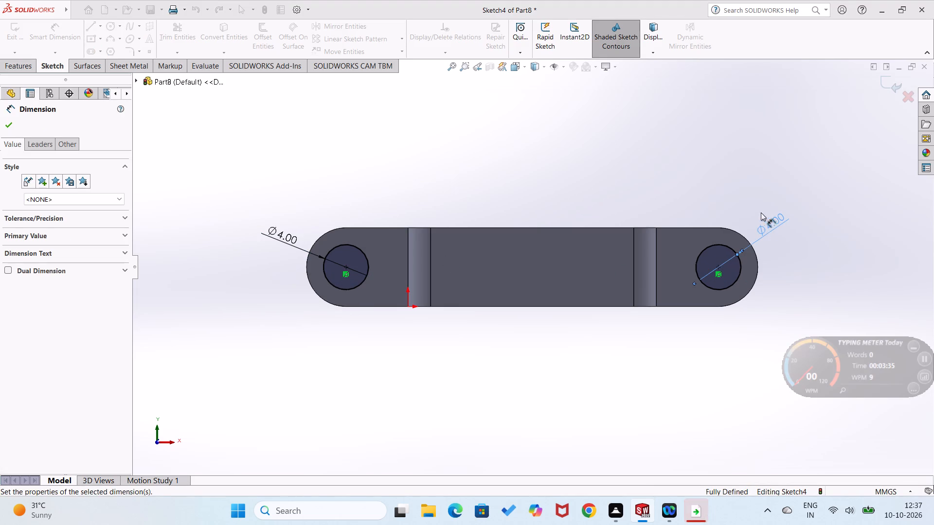
click(741, 202)
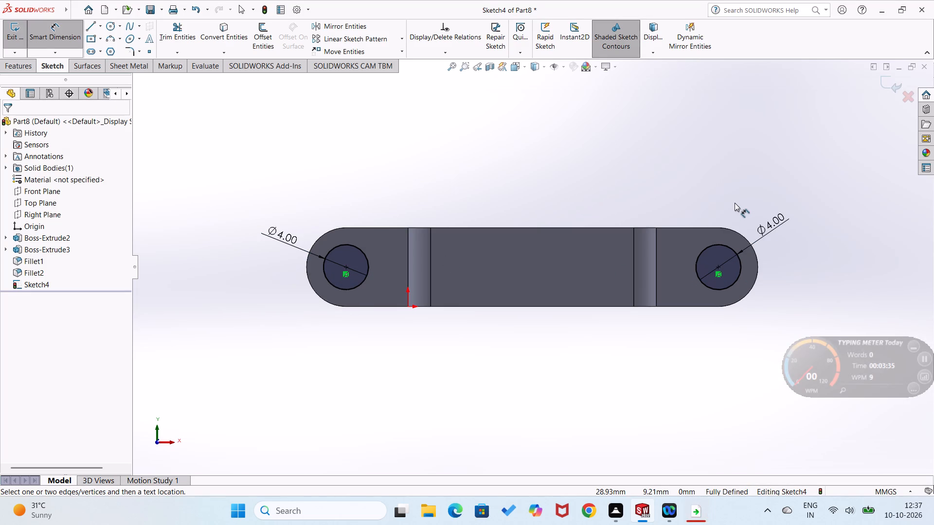
Cut-extrude both circles through the end sections with a blind depth of 27 mm and show the part in isometric view.
click(21, 66)
click(176, 36)
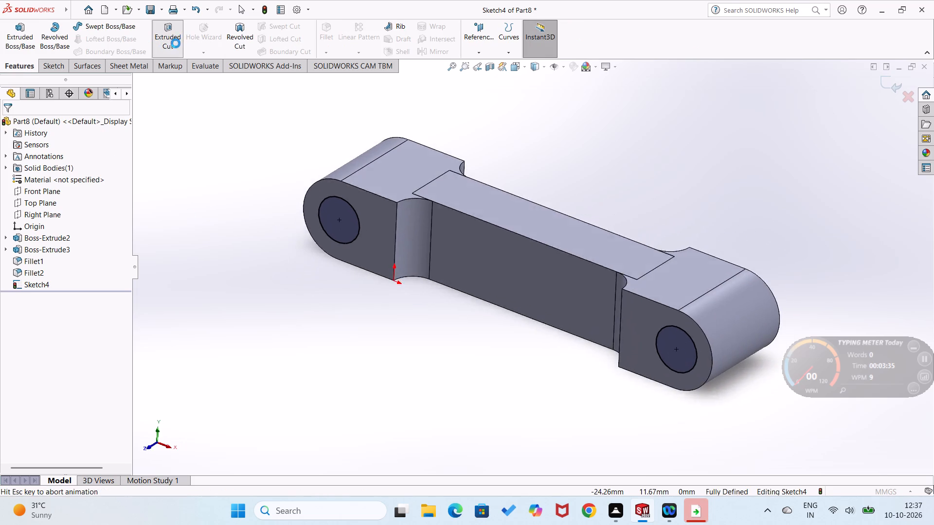
middle_drag(212, 230, 168, 306)
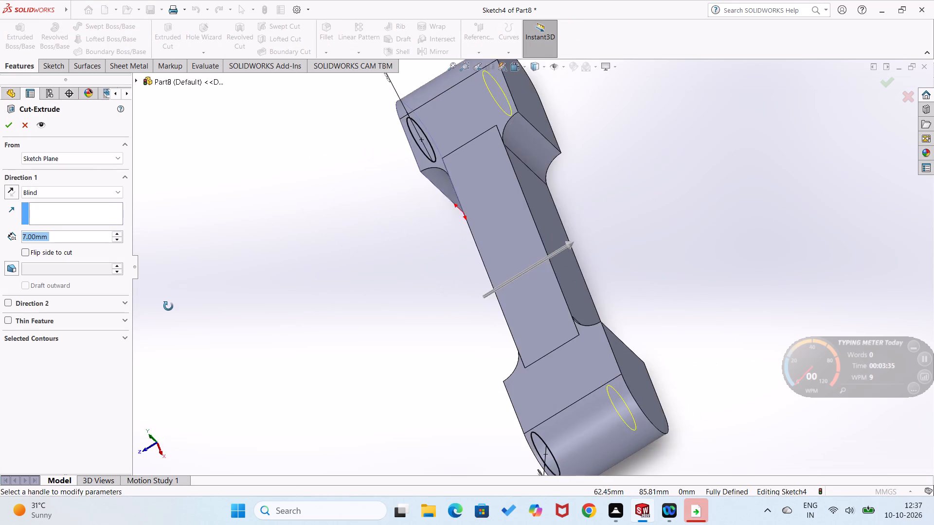
middle_drag(168, 306, 152, 327)
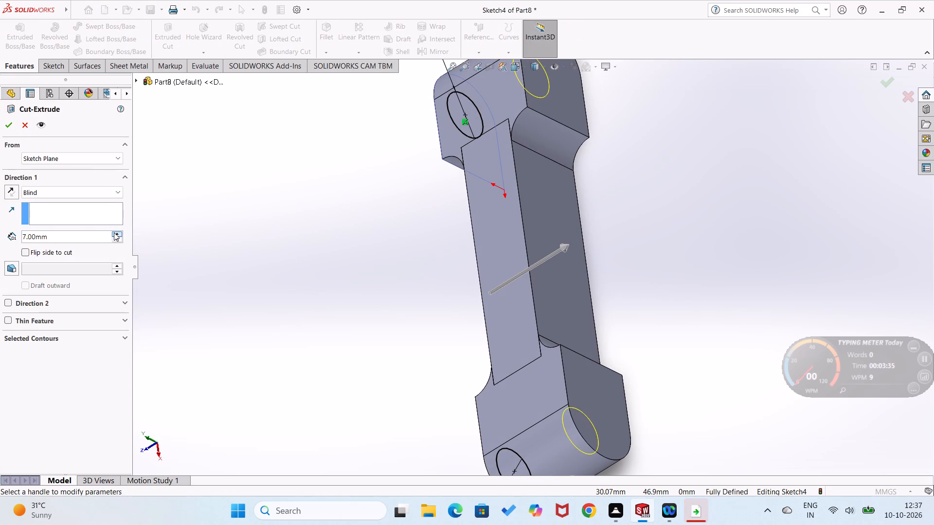
double_click(114, 232)
click(9, 129)
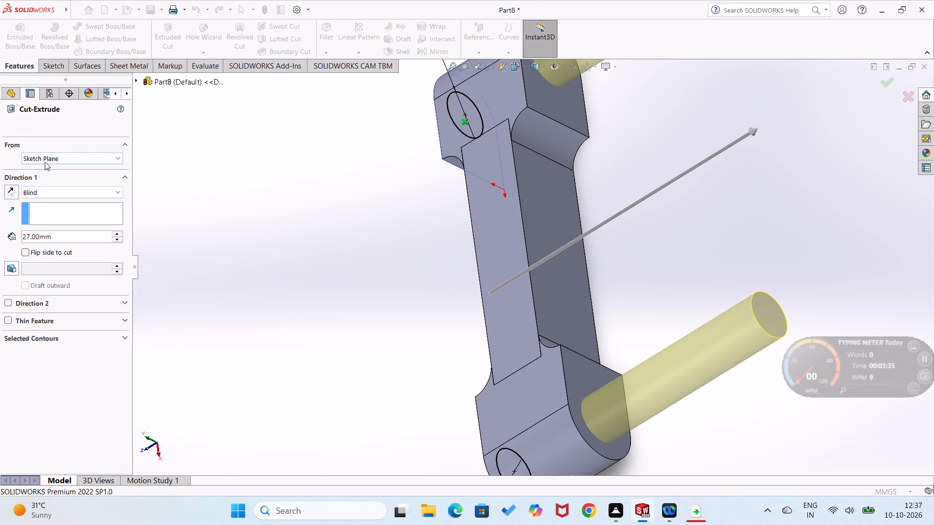
middle_drag(262, 291, 358, 317)
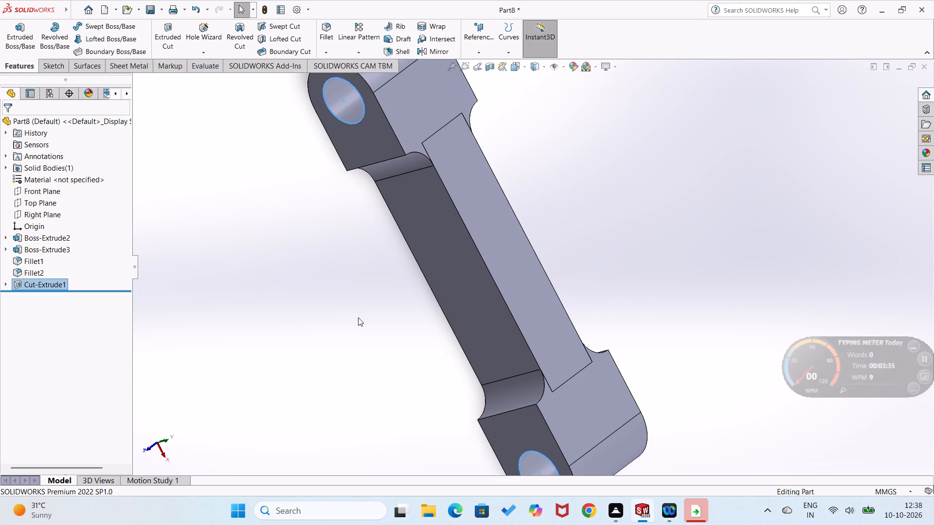
key(ctrl+7)
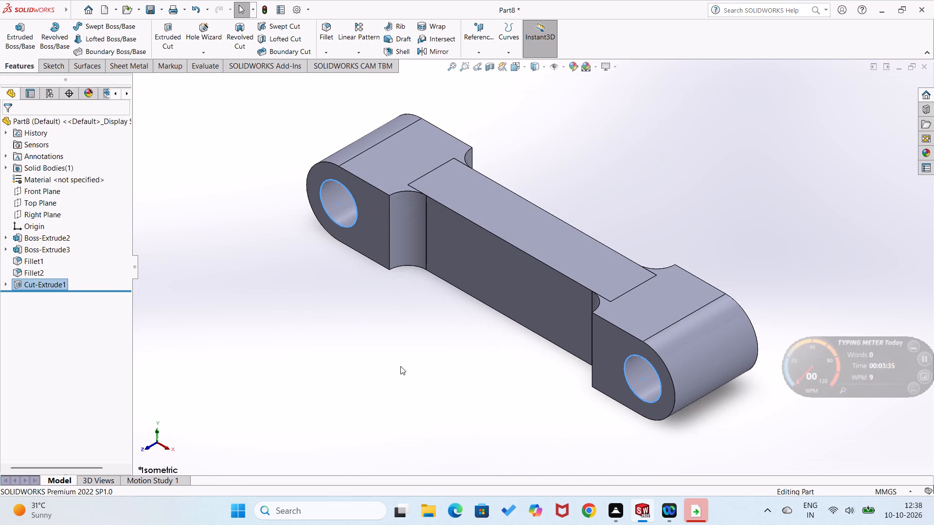
click(401, 367)
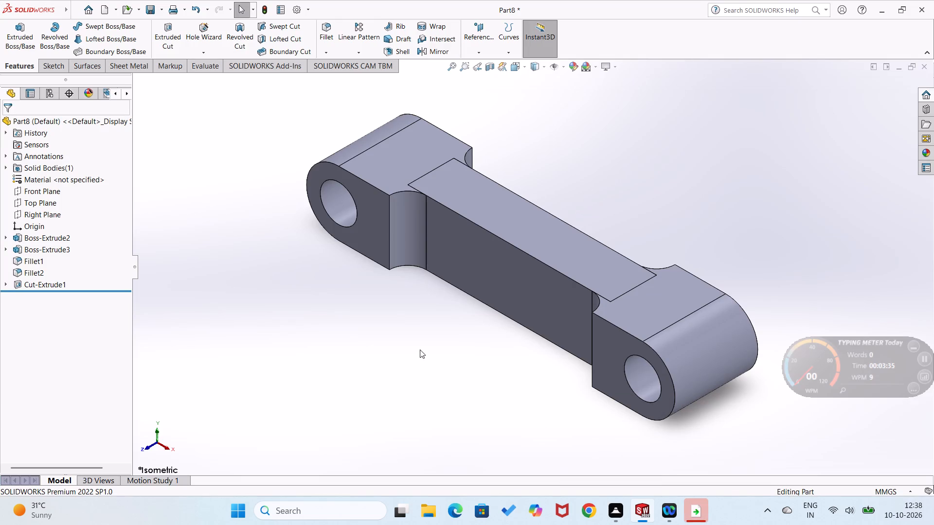
Close the finished link part without saving its changes.
click(930, 59)
click(927, 70)
click(520, 266)
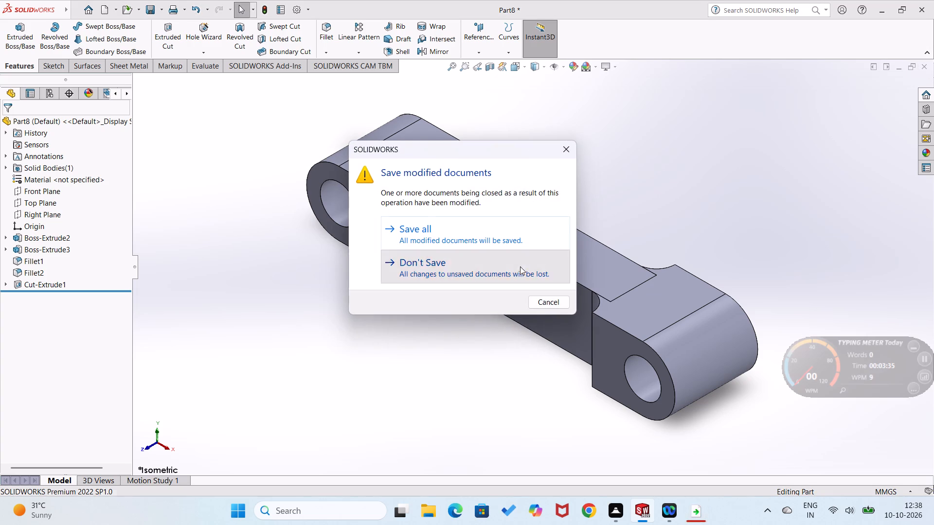
Create a new, empty part document.
click(35, 50)
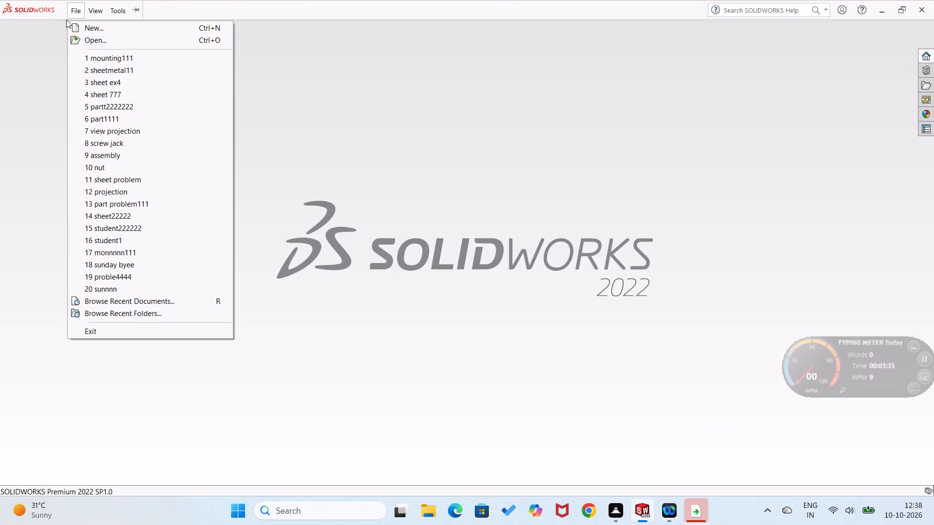
click(36, 50)
click(46, 49)
click(88, 15)
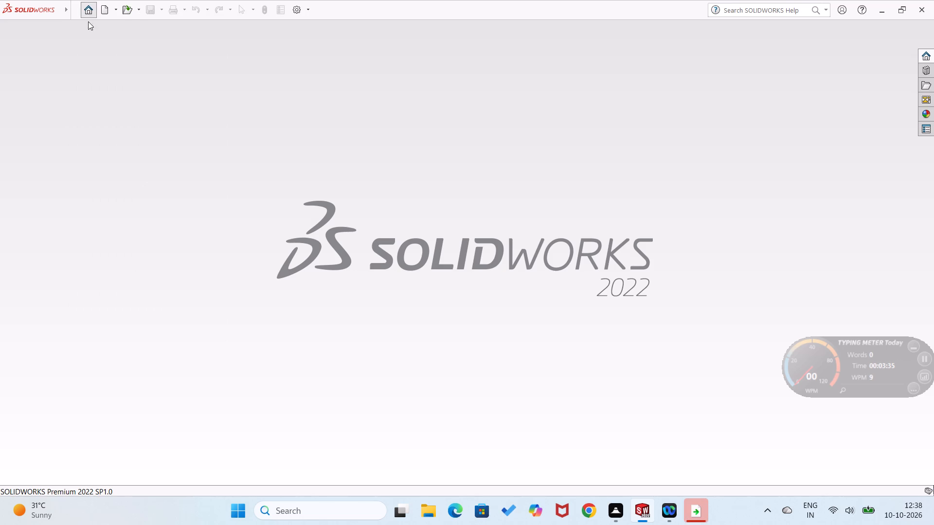
click(255, 147)
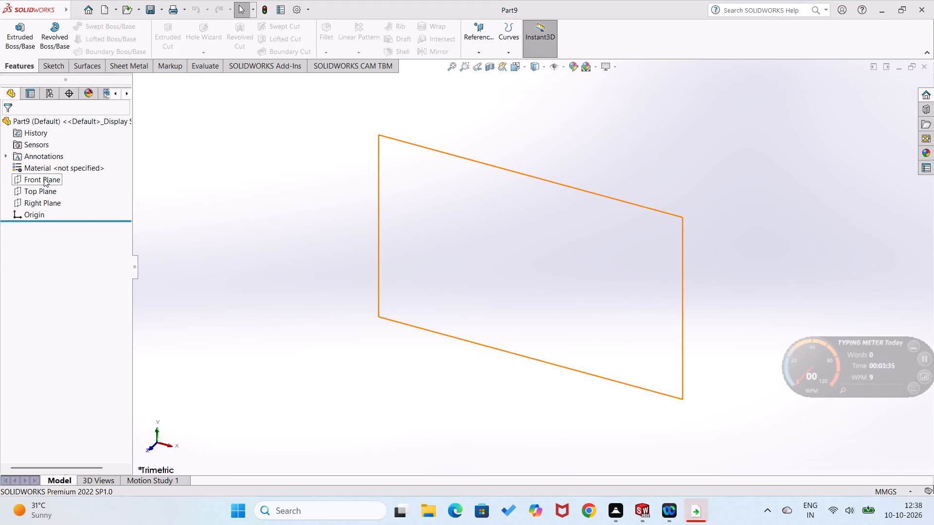
Sketch a circle about 58 mm in diameter on the Front Plane, centred on the origin.
right_click(44, 178)
click(55, 167)
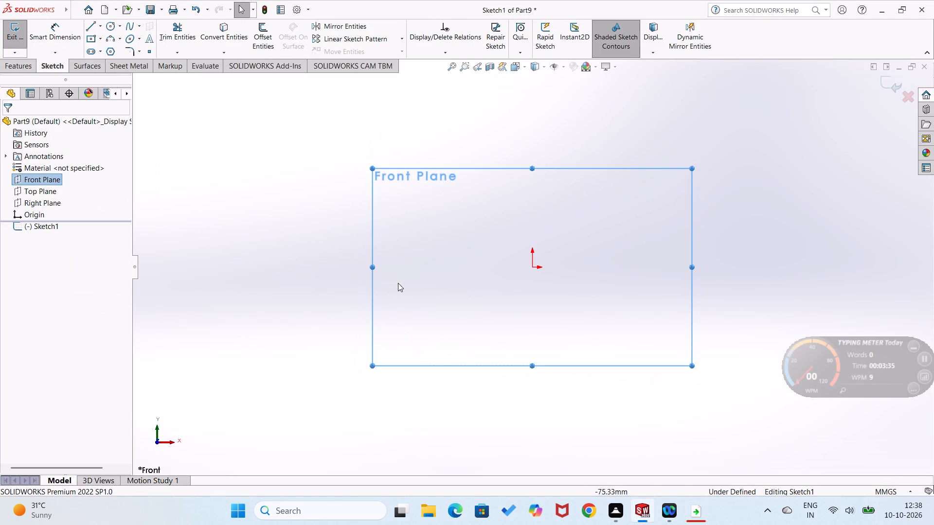
right_drag(399, 285, 525, 316)
click(534, 266)
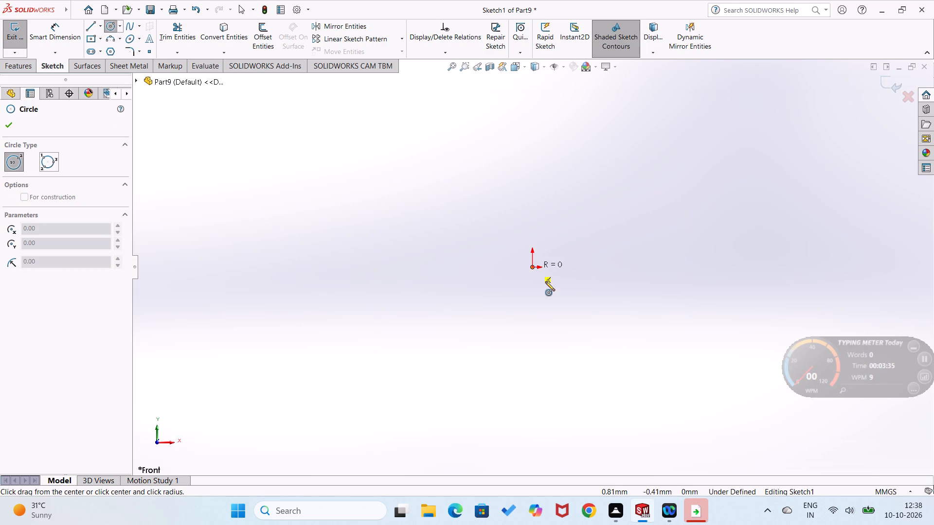
click(563, 309)
Dimension the circle and set its diameter to 6 mm.
right_drag(600, 326, 625, 227)
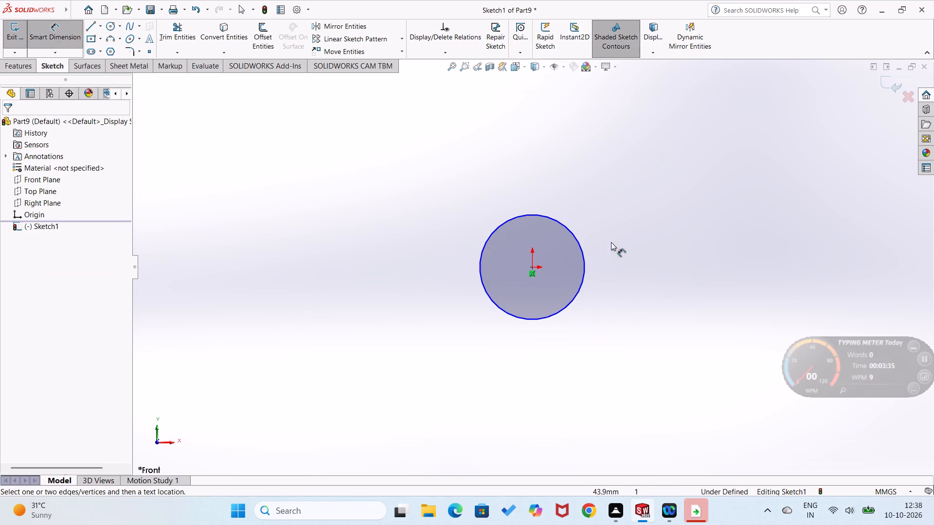
click(583, 264)
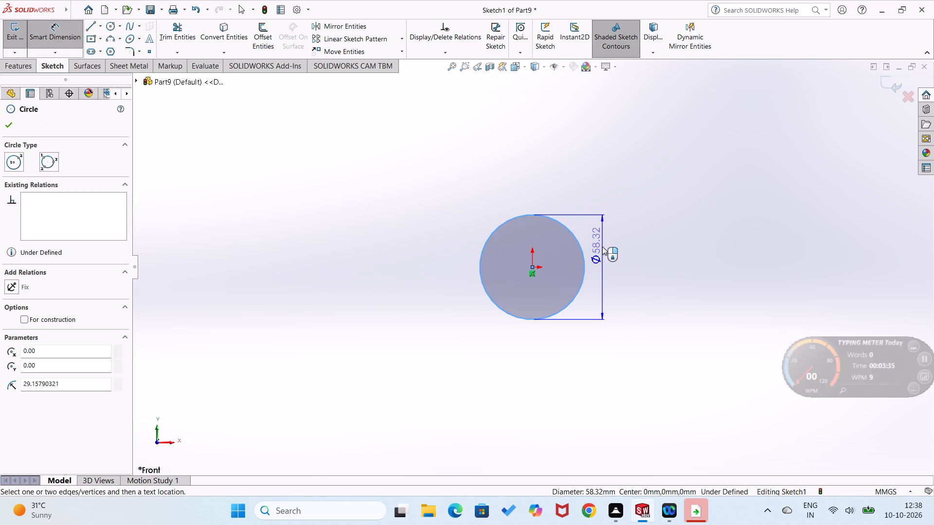
click(603, 246)
key(6)
key(Return)
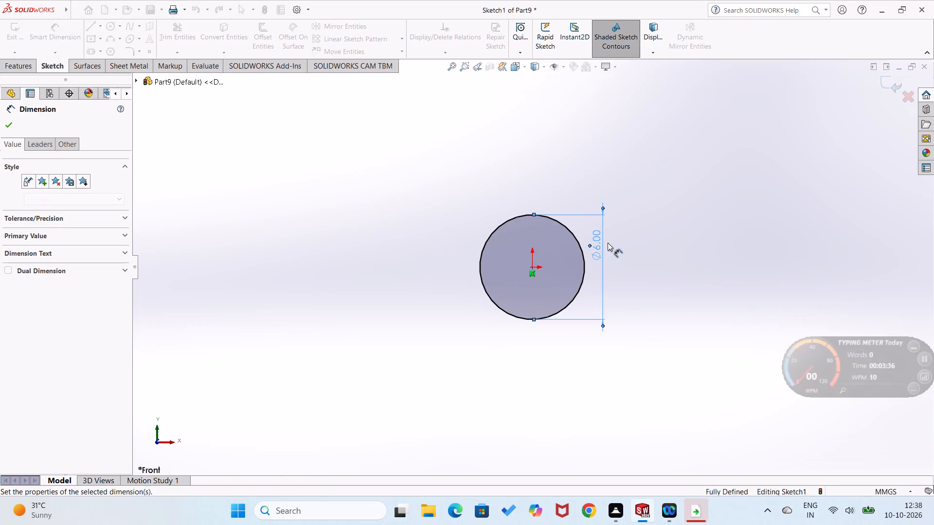
click(431, 264)
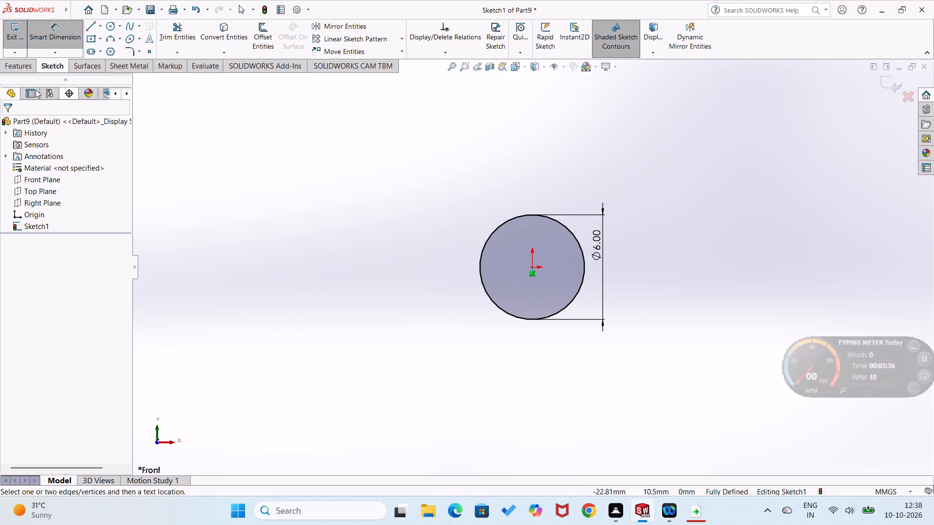
Extrude the circle into a solid disc with a blind depth of 2 mm.
click(17, 68)
click(14, 47)
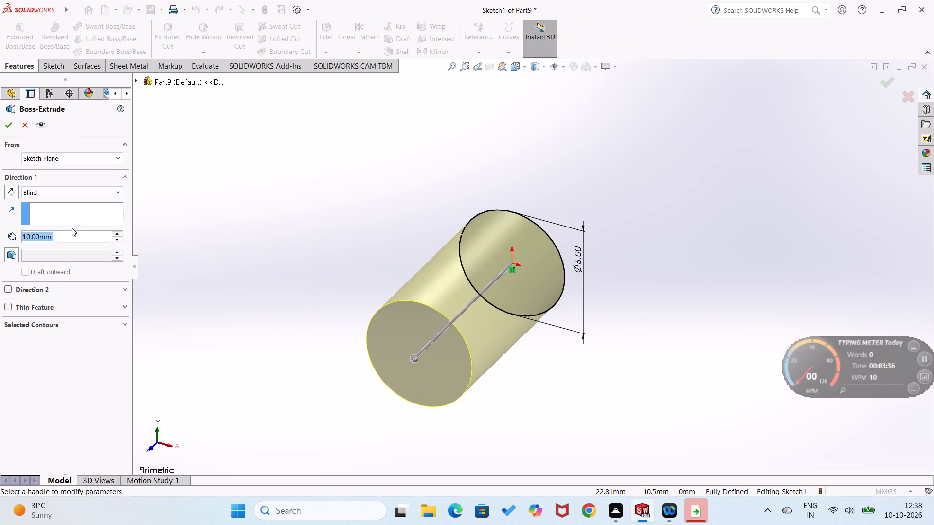
key(2)
key(Return)
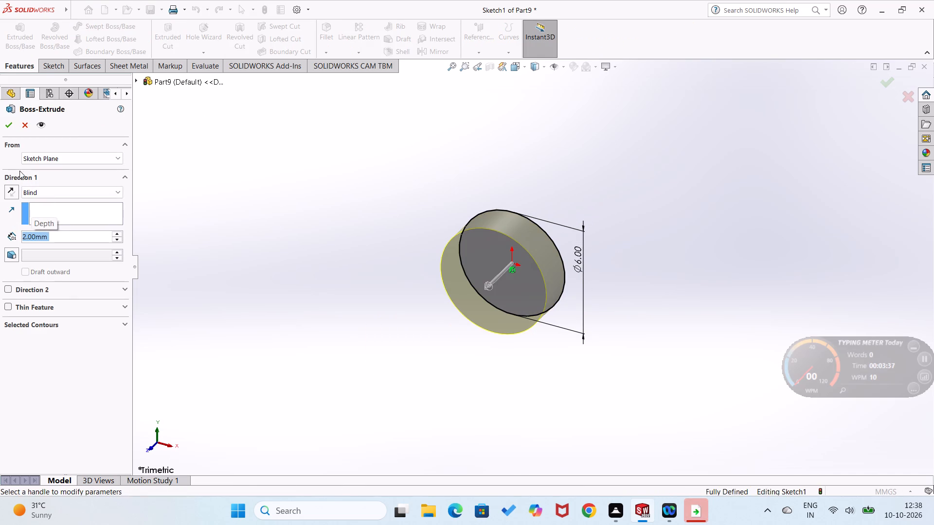
click(8, 118)
click(185, 245)
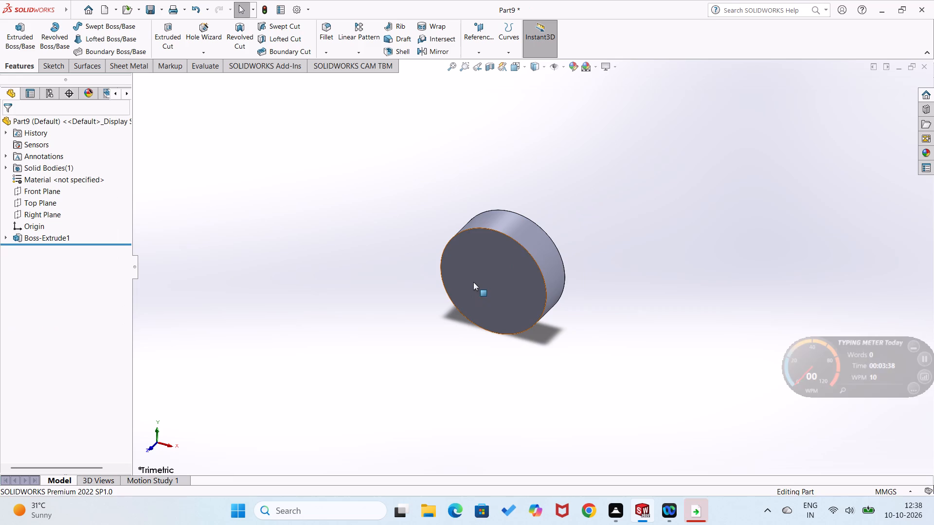
On the disc's front face, sketch a six-sided inscribed-circle polygon centred on the origin, its horizontal corner about 2.23 mm from the centre.
right_click(477, 275)
click(496, 263)
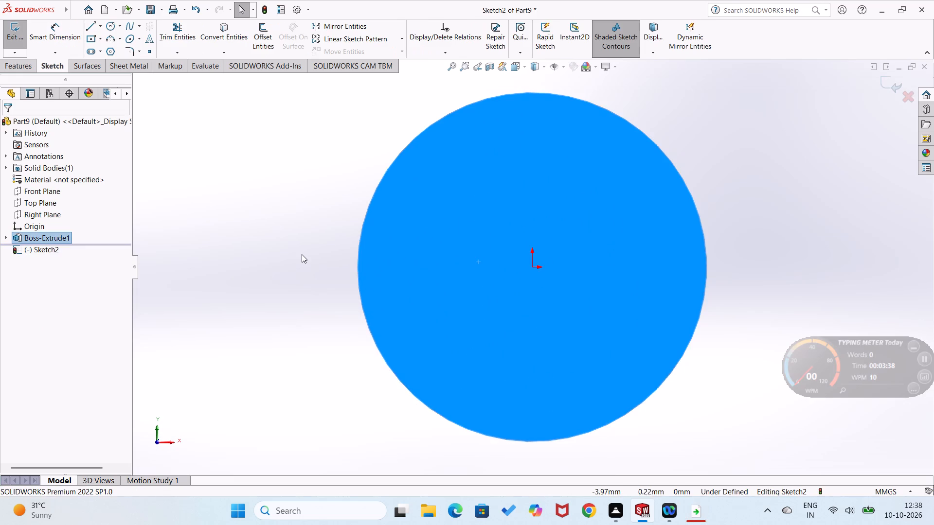
click(302, 254)
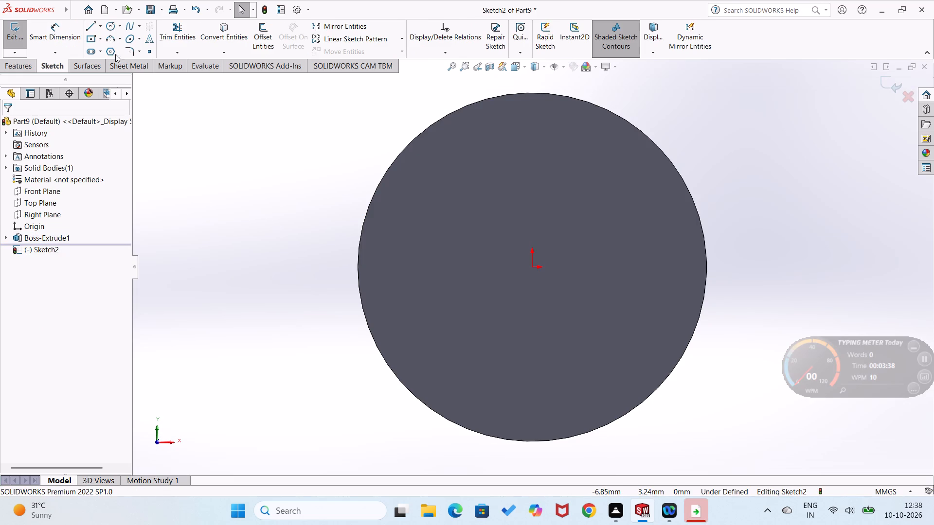
click(115, 53)
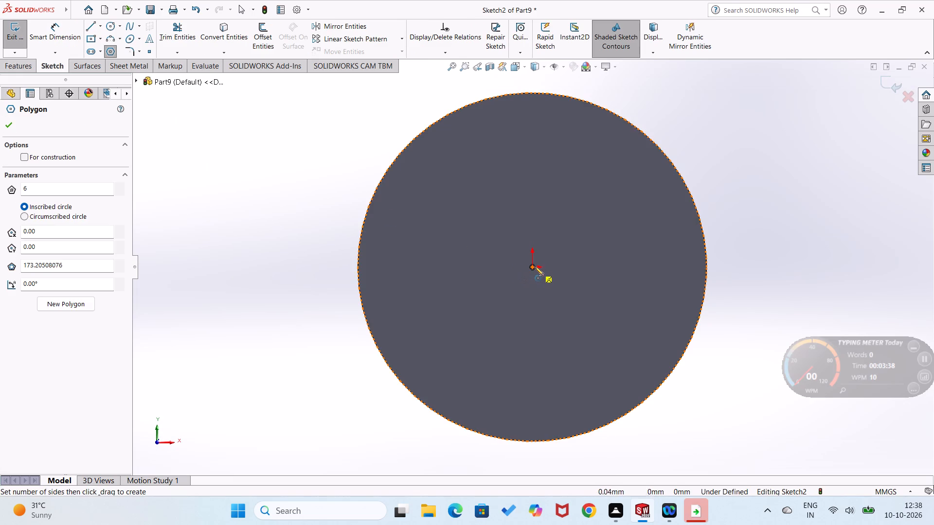
click(531, 265)
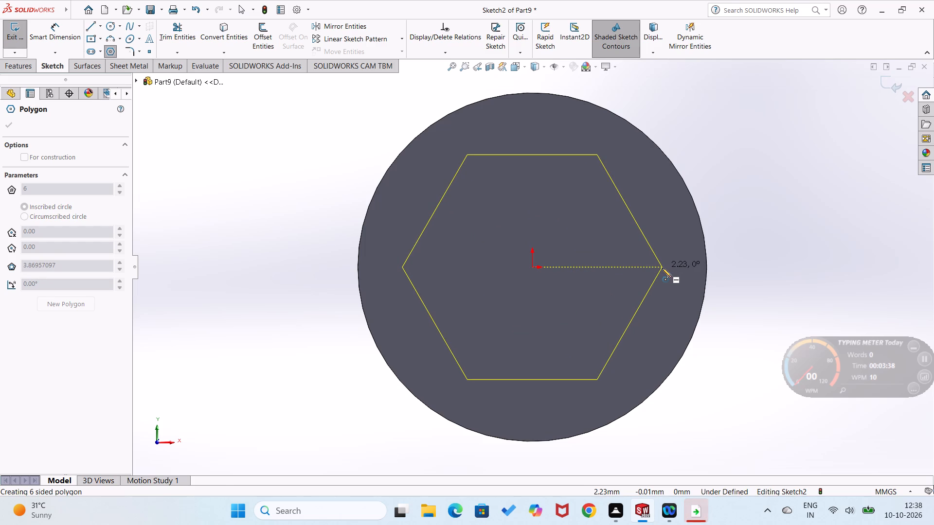
click(662, 268)
Dimension the horizontal distance from the origin to the hexagon's right corner as 2.5 mm.
right_drag(732, 303, 719, 164)
click(533, 267)
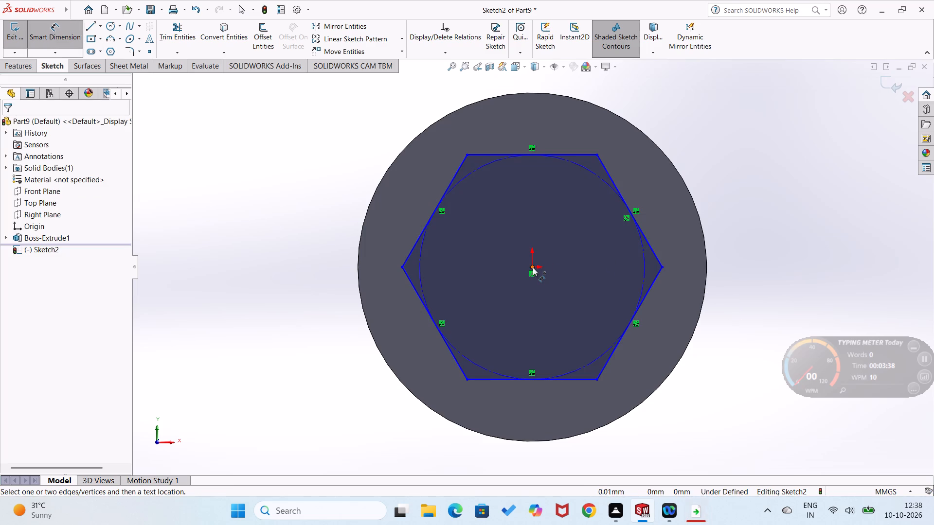
click(662, 265)
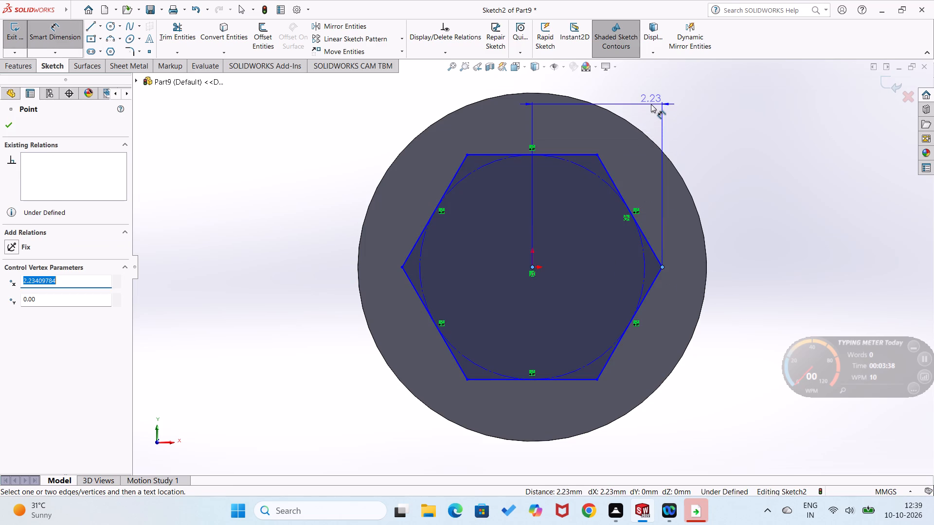
click(651, 104)
text(2.5)
key(Return)
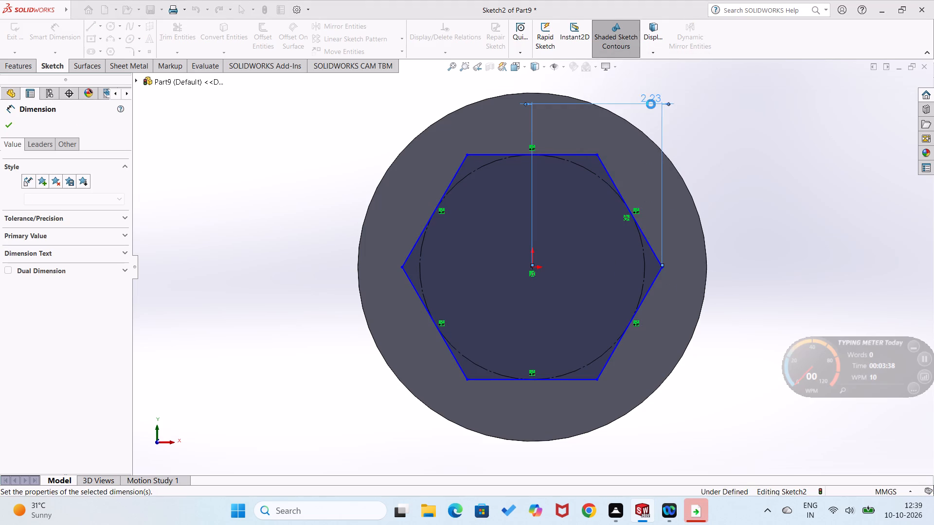
click(774, 160)
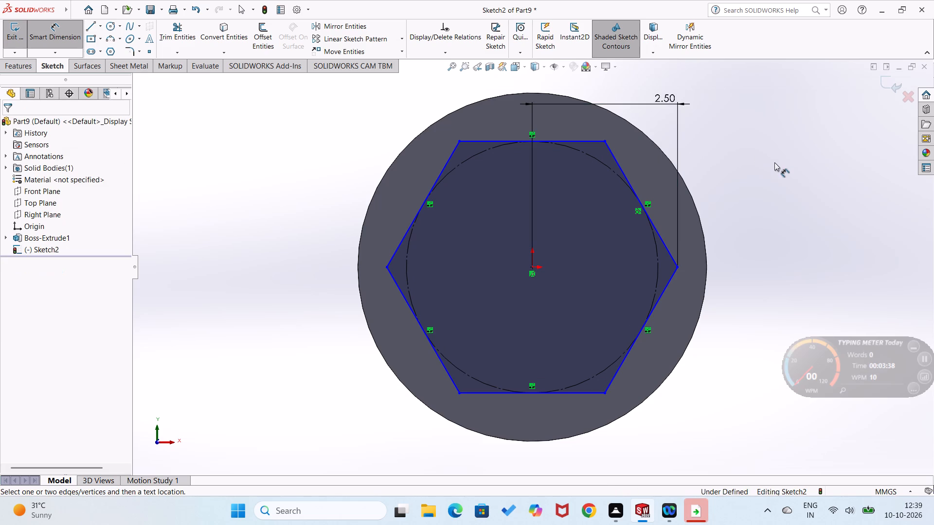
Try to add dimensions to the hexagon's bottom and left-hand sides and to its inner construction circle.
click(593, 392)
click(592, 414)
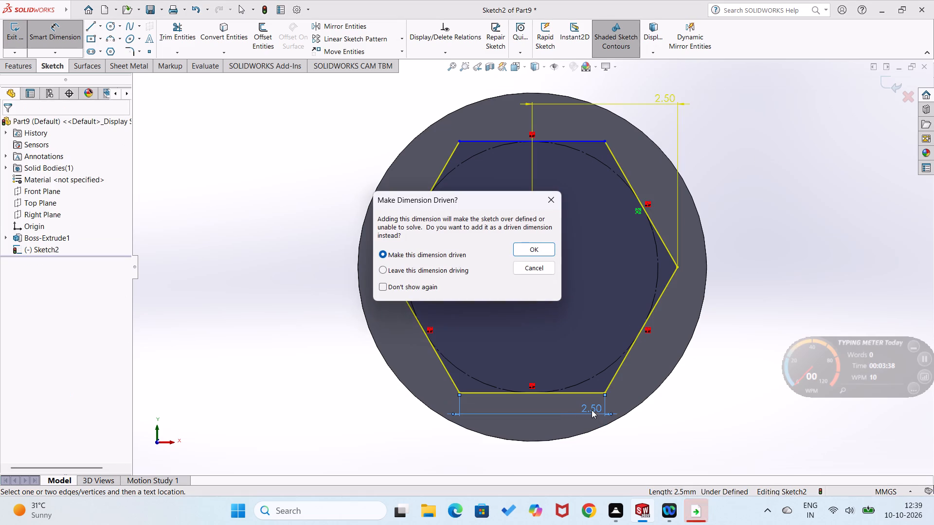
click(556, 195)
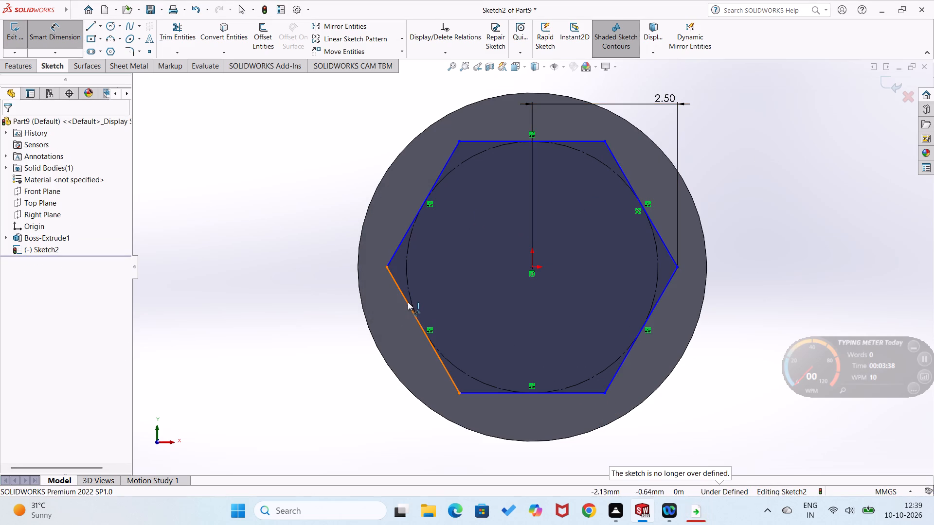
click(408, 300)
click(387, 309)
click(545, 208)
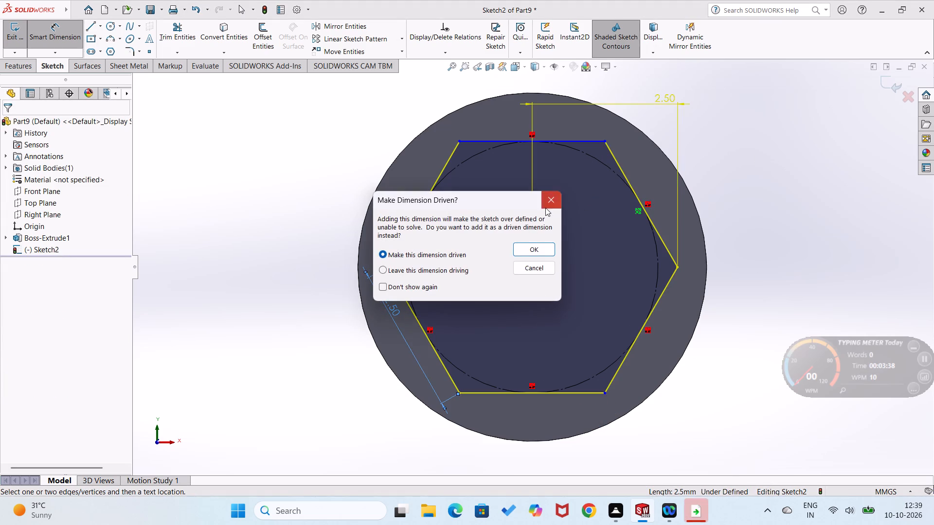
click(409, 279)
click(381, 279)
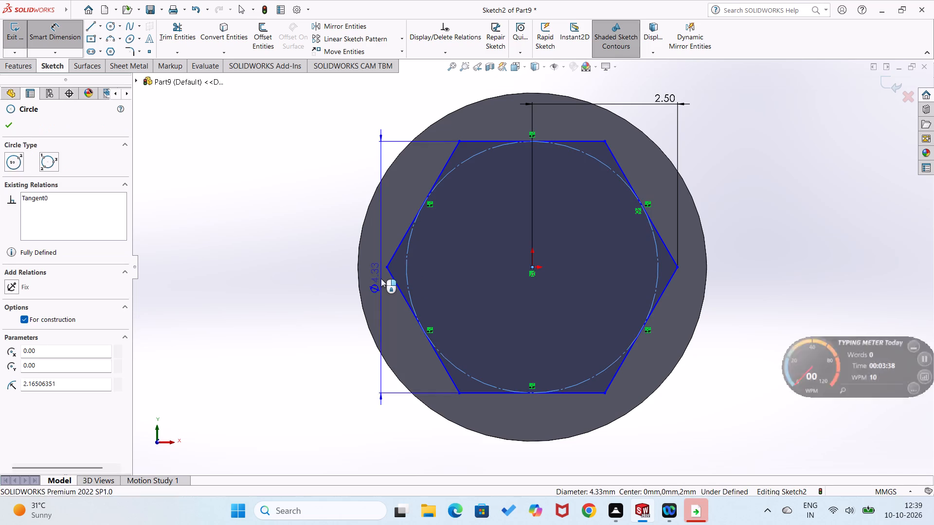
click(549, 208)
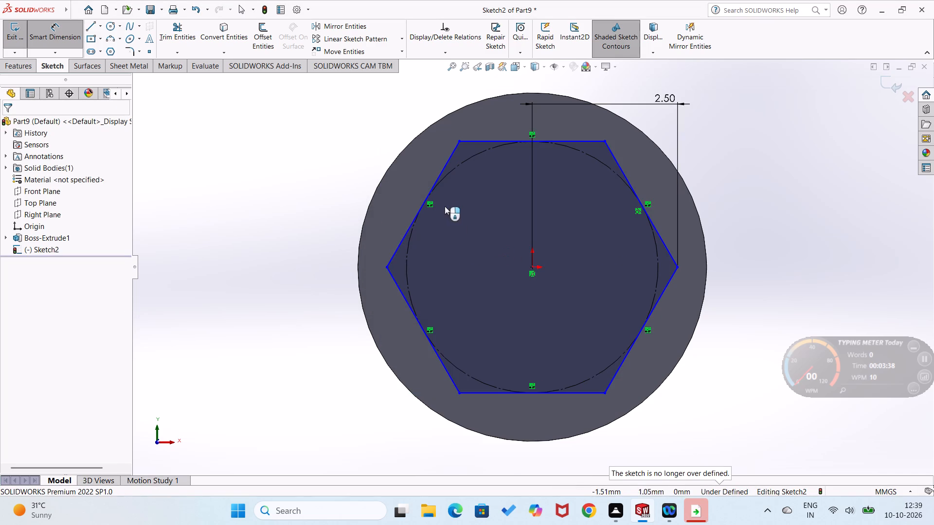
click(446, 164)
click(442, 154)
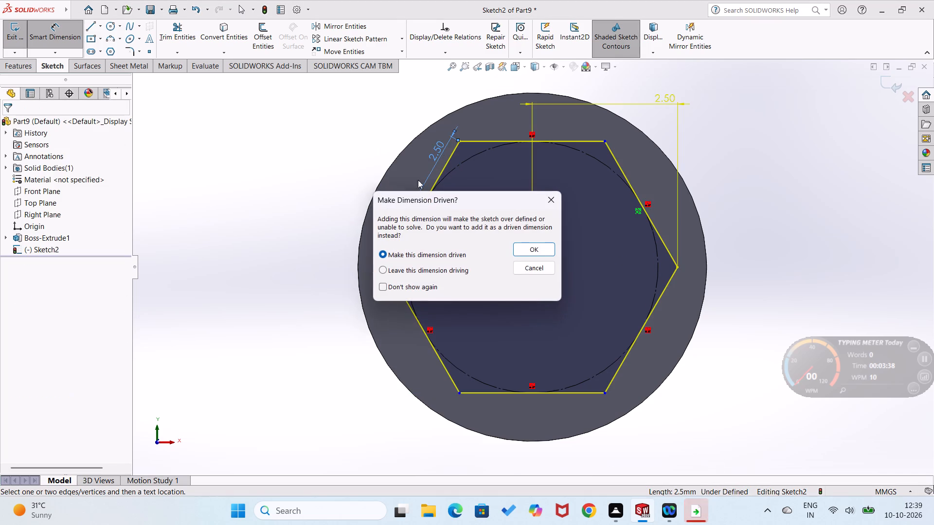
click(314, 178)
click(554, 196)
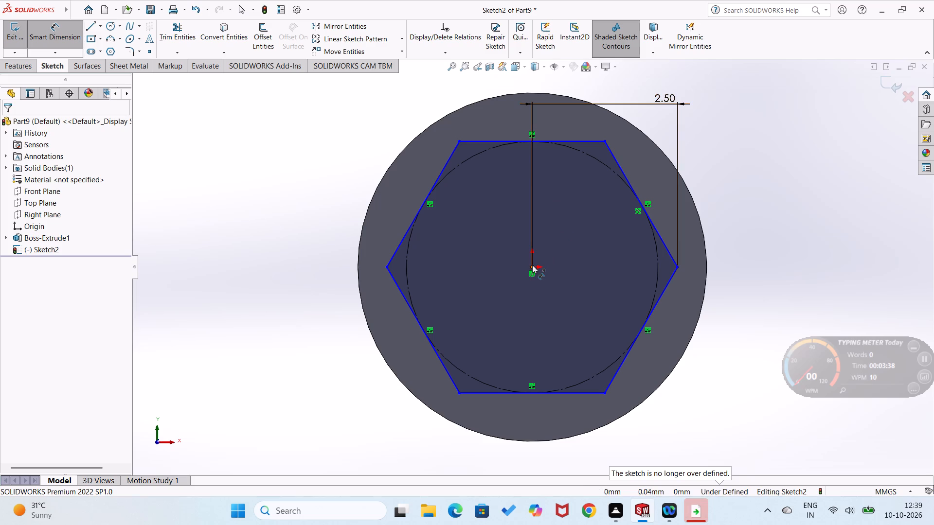
Dimension the vertical distance from the origin to the hexagon's lower-left corner, accepting the proposed value.
click(532, 265)
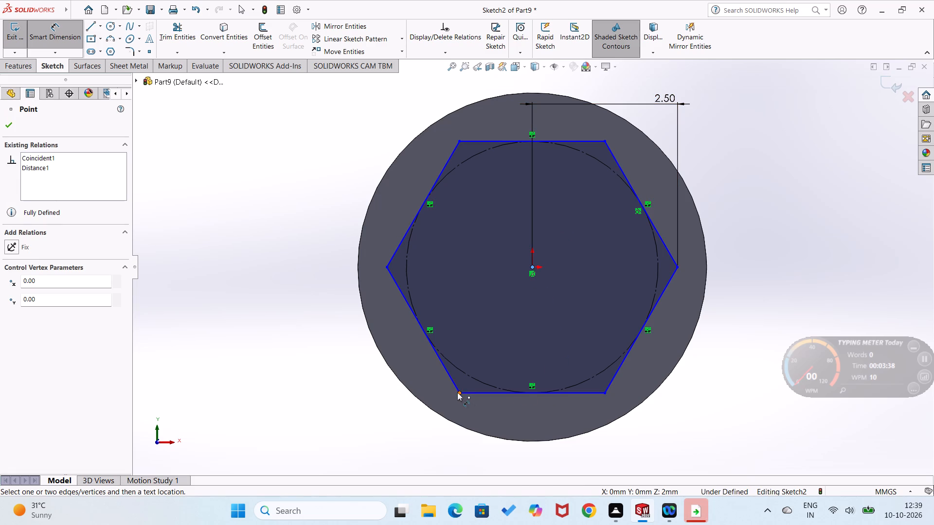
click(457, 392)
click(374, 349)
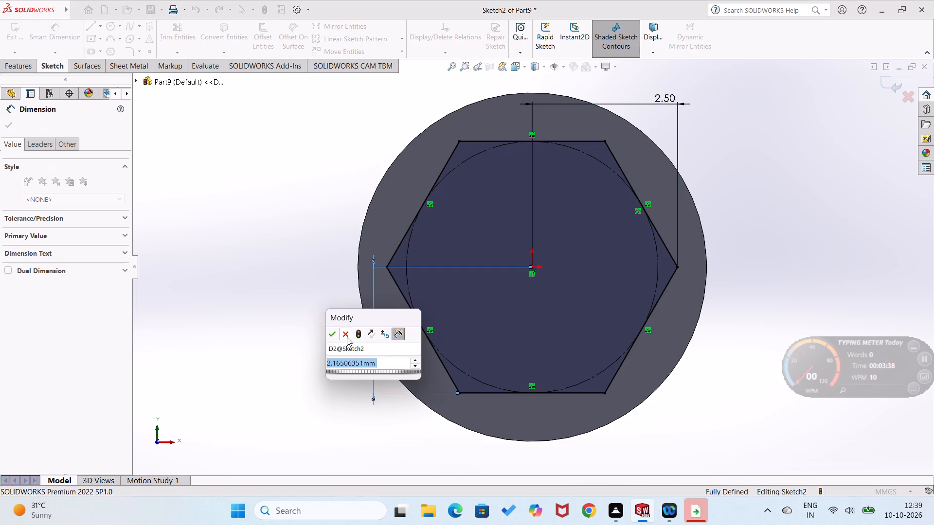
click(336, 333)
click(244, 281)
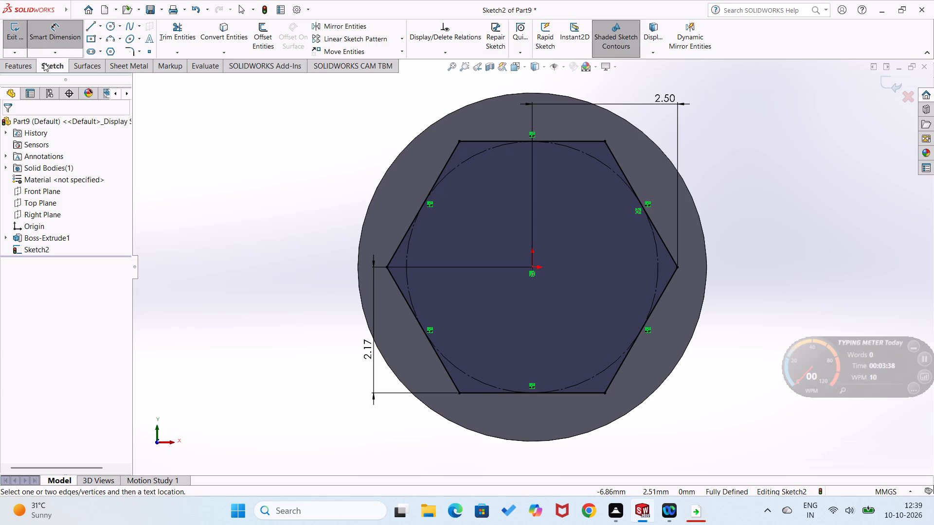
Cut-extrude the hexagon into the disc with a blind depth of 1.8 mm.
click(14, 60)
click(166, 33)
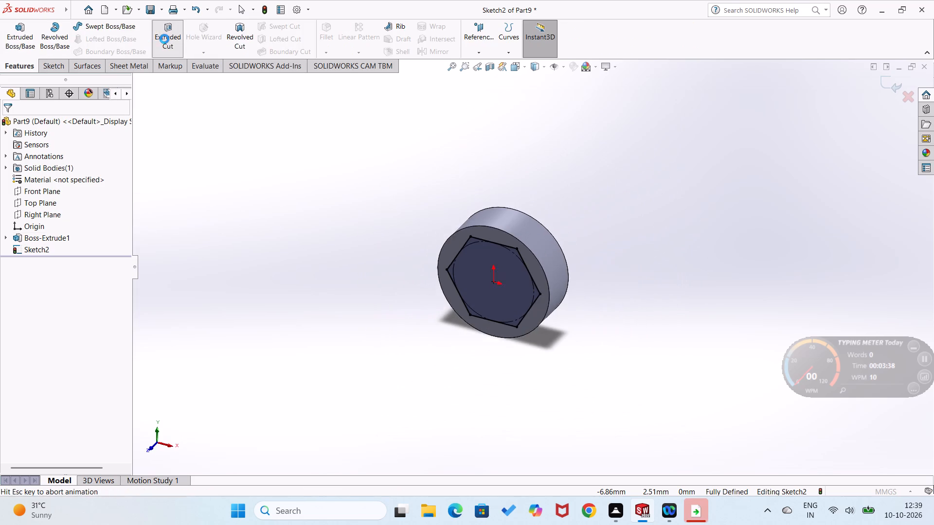
key(1)
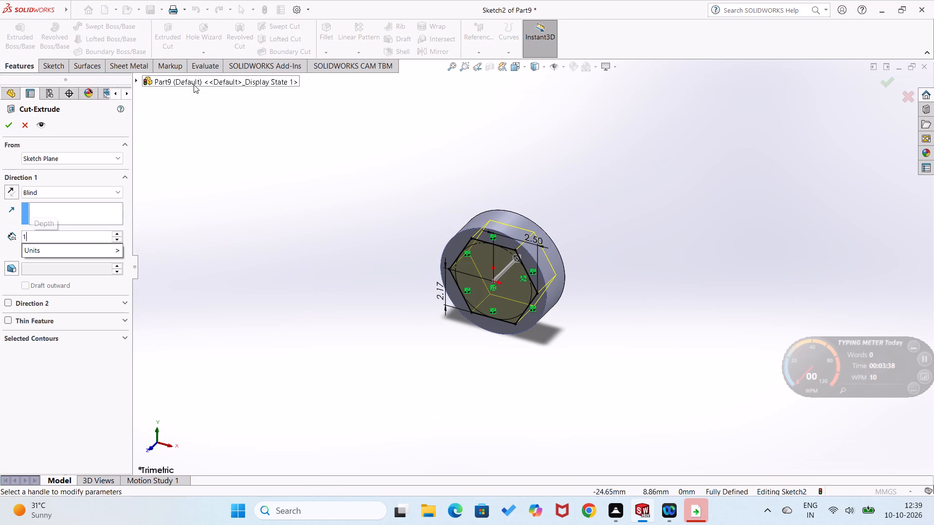
text(.5)
key(Return)
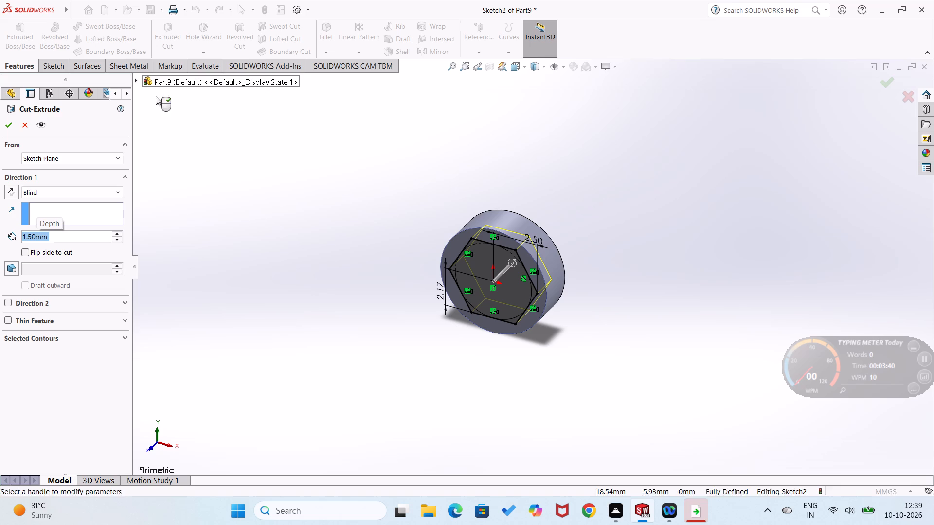
key(1)
text(.8)
key(Return)
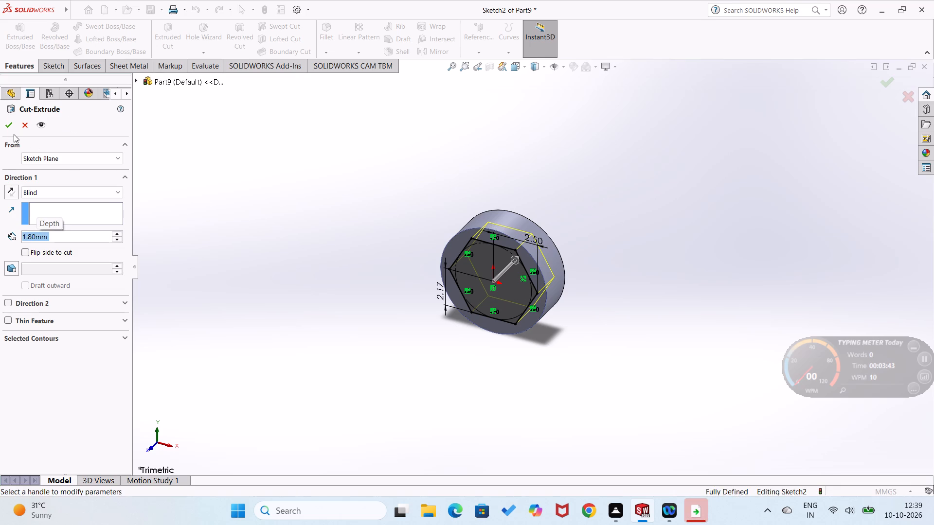
click(11, 132)
drag(222, 204, 230, 205)
On the disc's back face, sketch a circle with a radius of about 1.66 mm centred on the origin.
middle_drag(319, 183, 247, 367)
right_click(526, 275)
click(554, 264)
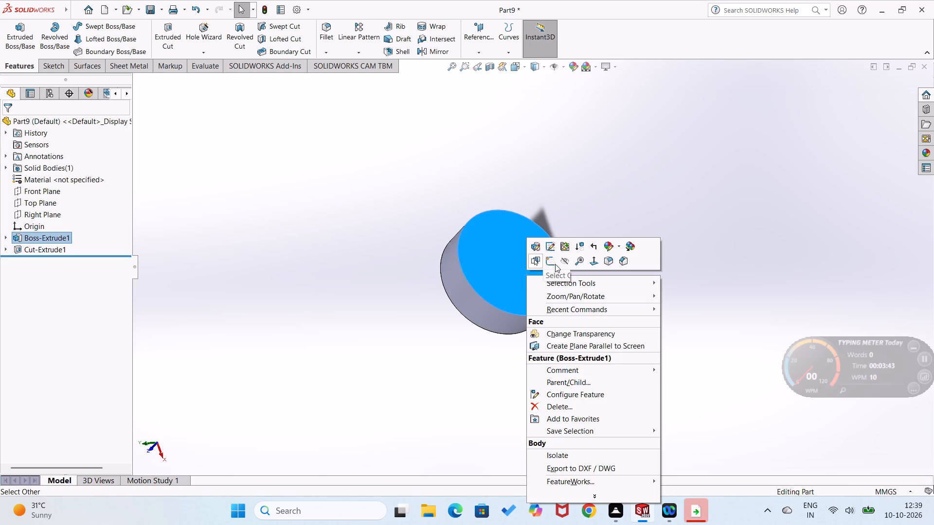
click(323, 199)
right_drag(323, 198, 384, 197)
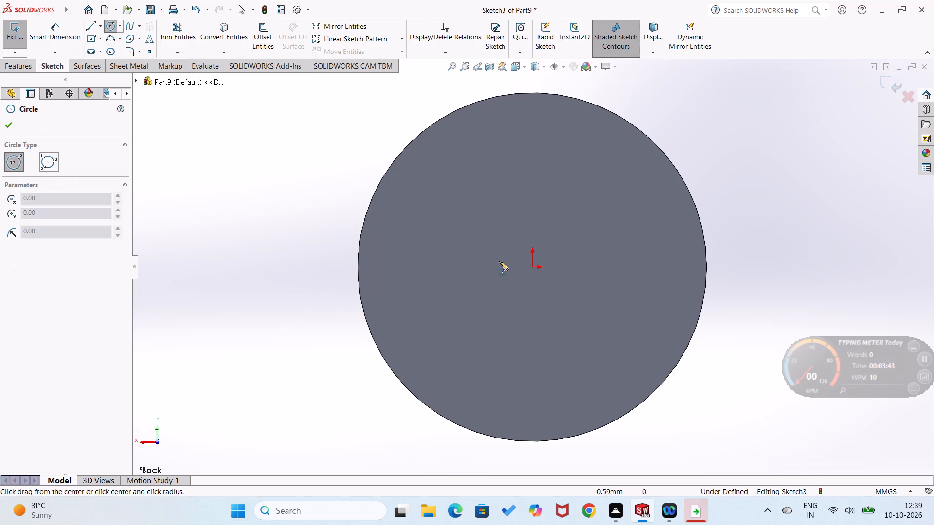
click(531, 269)
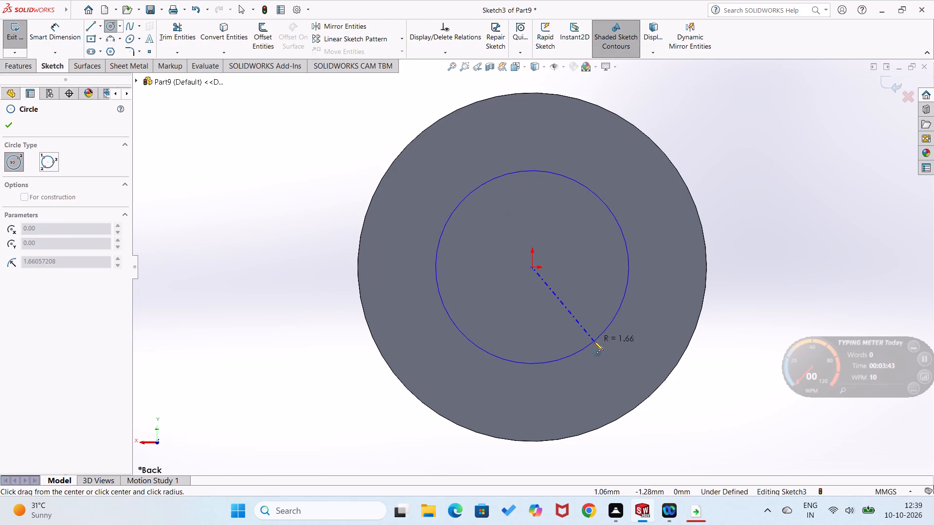
click(594, 341)
Dimension the circle on the disc's back face to a diameter of 3 mm.
right_drag(305, 300, 353, 204)
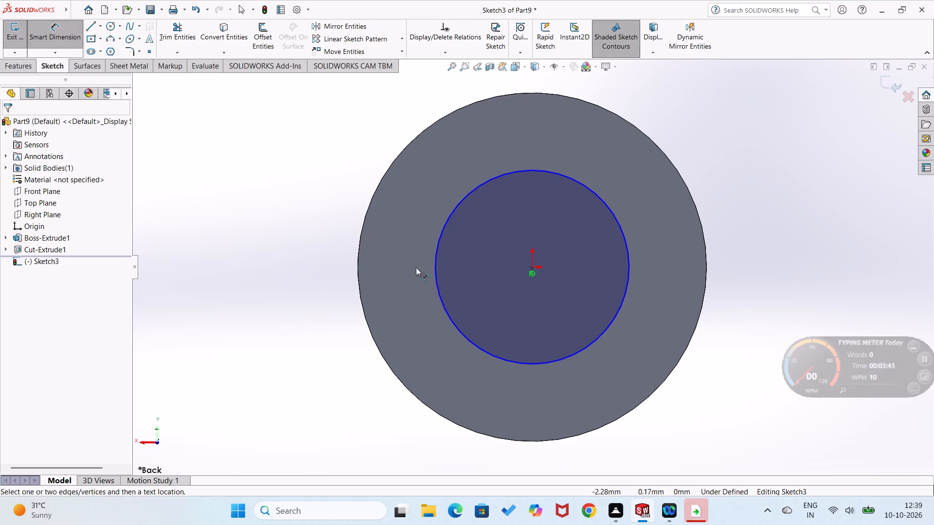
click(436, 274)
click(410, 274)
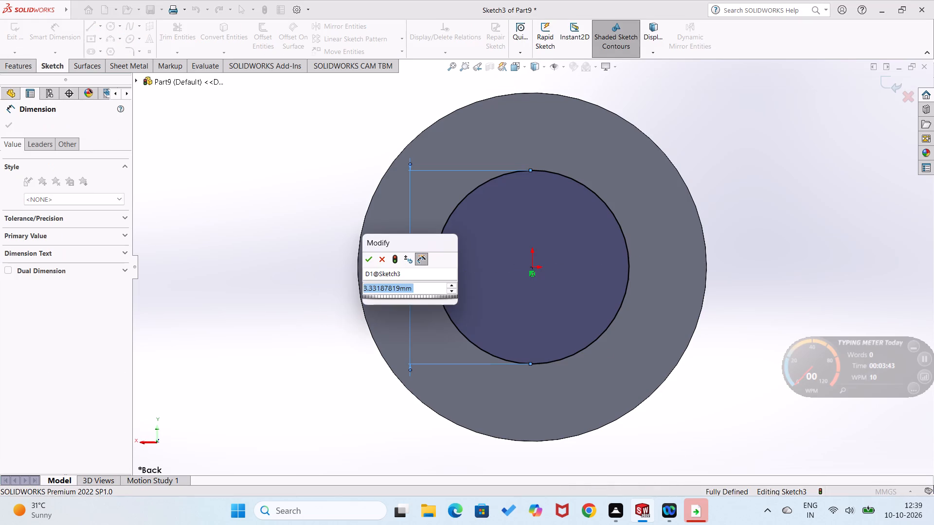
key(3)
key(Return)
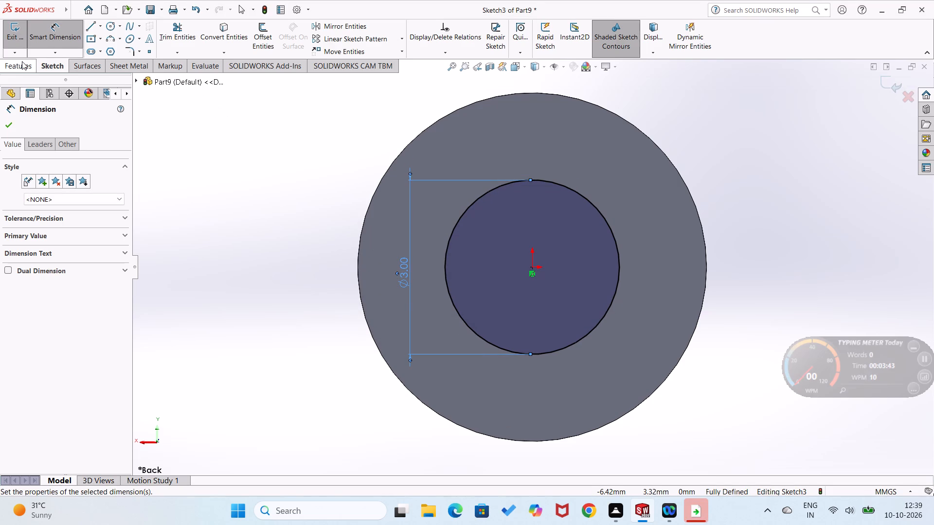
Extrude the 3 mm circle as a blind boss 8 mm deep, merged with the disc, to form the shank.
click(18, 61)
click(17, 45)
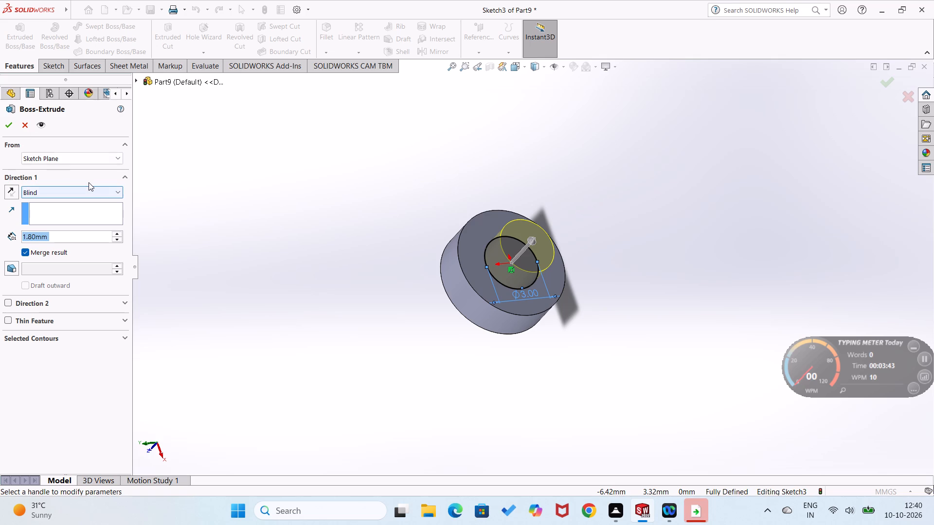
text(10)
key(Return)
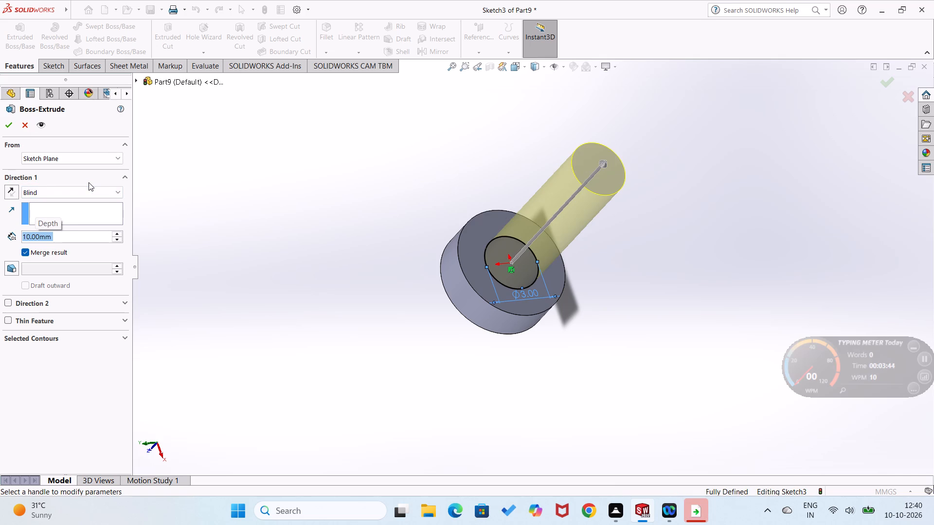
key(8)
key(Return)
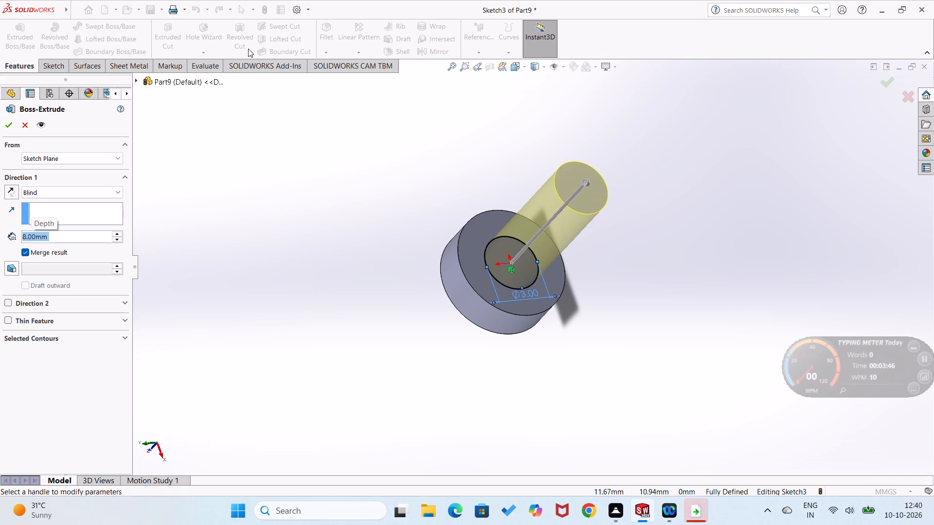
click(3, 126)
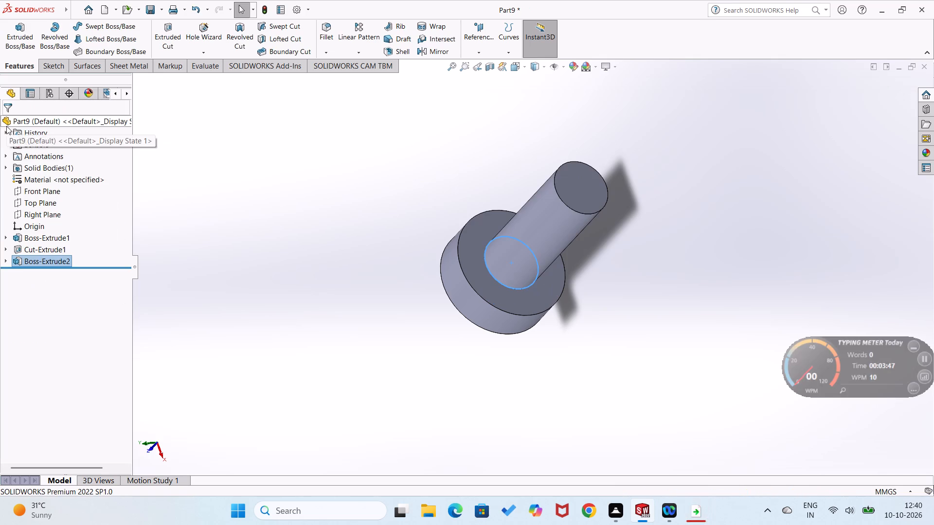
click(285, 259)
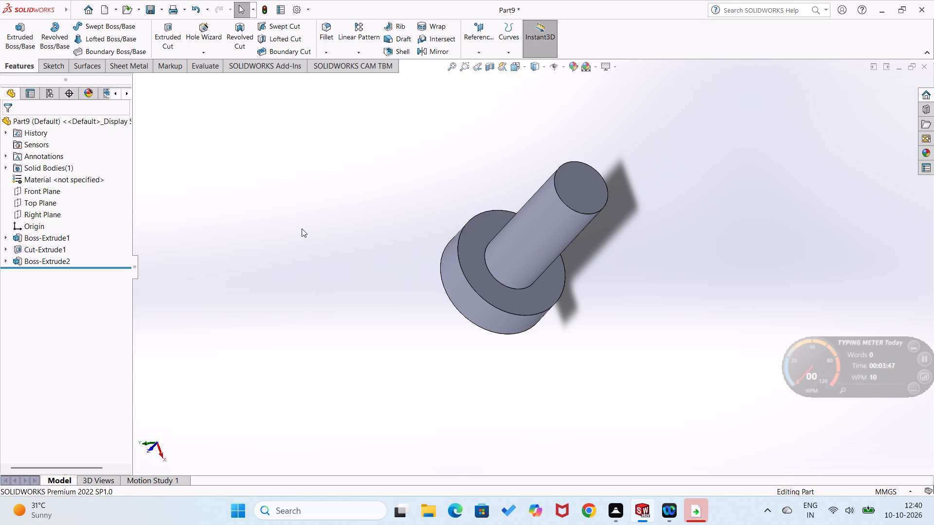
Check the finished screw in isometric, bottom and top views and close the part without saving it.
key(ctrl+7)
click(282, 221)
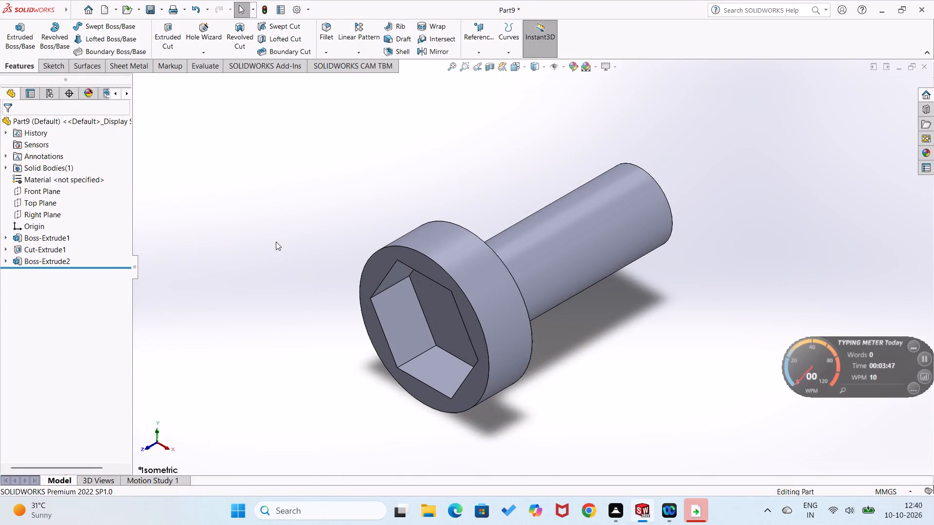
middle_click(278, 276)
key(ctrl+6)
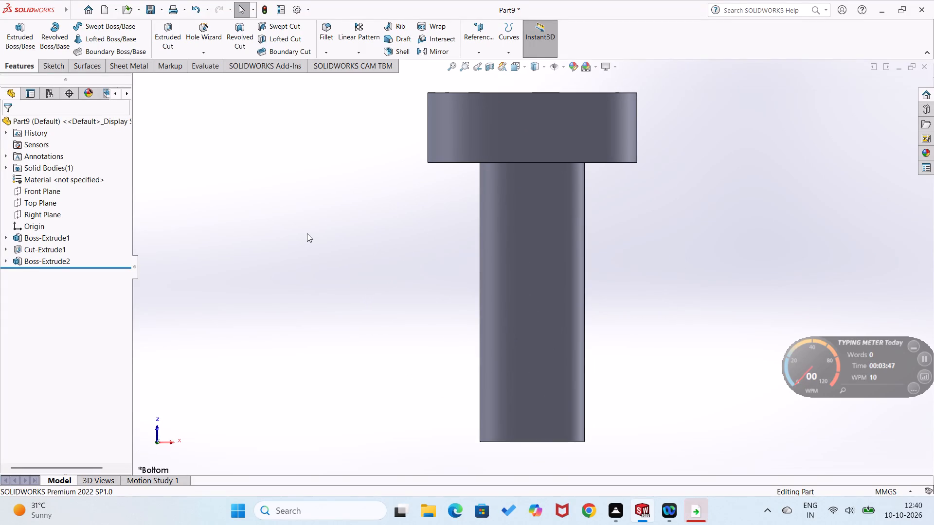
key(ctrl+5)
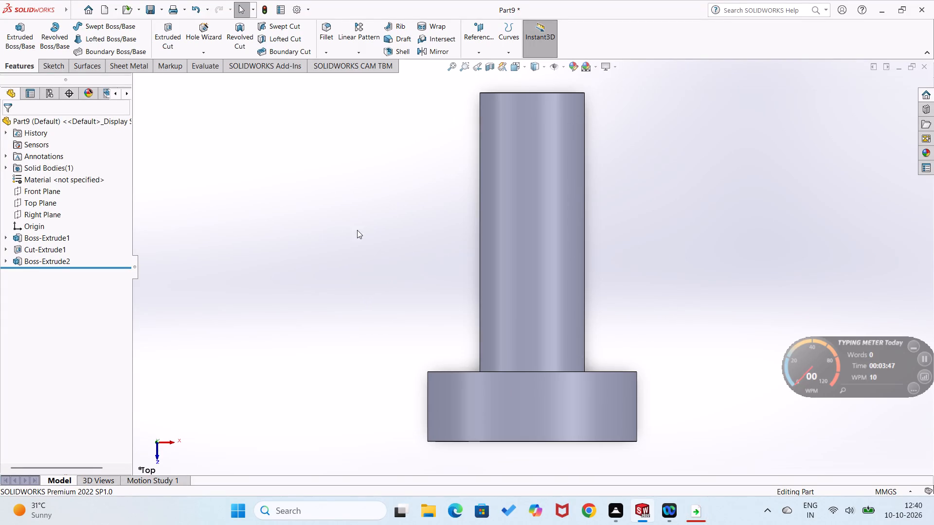
click(923, 64)
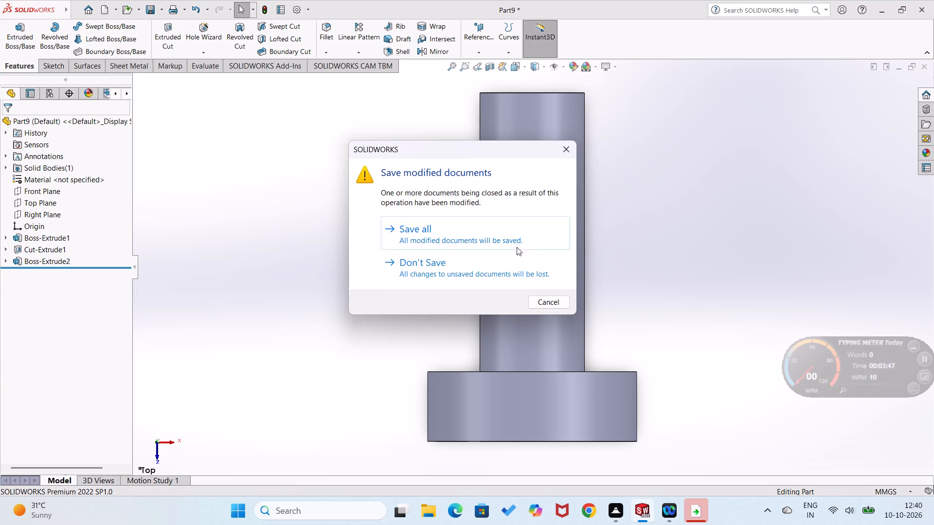
click(508, 257)
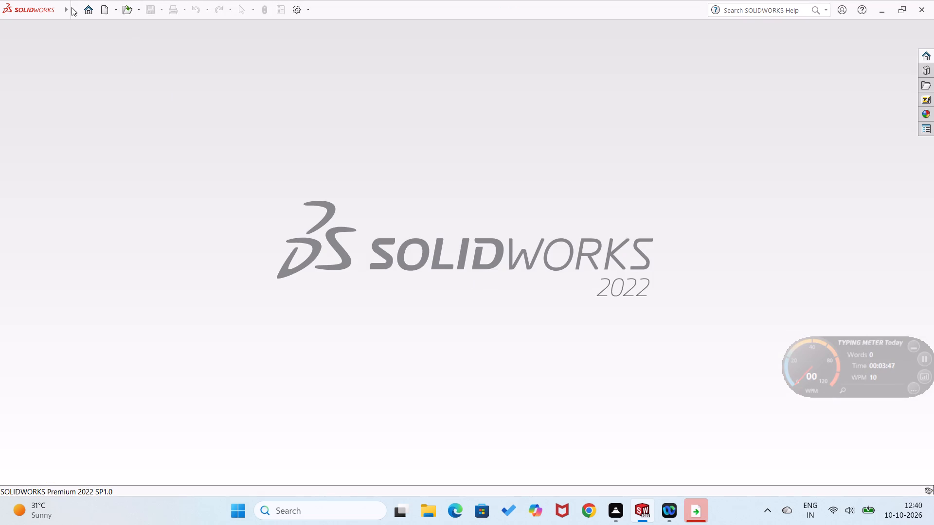
In a new part, sketch a circle with a radius of about 41.9 mm centred on the origin of the Front Plane.
click(84, 3)
click(240, 147)
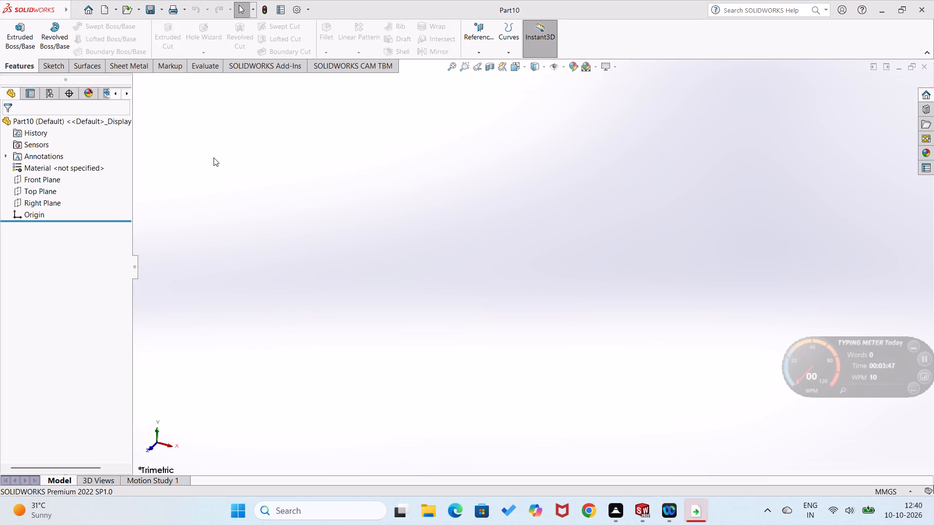
right_click(33, 180)
click(45, 164)
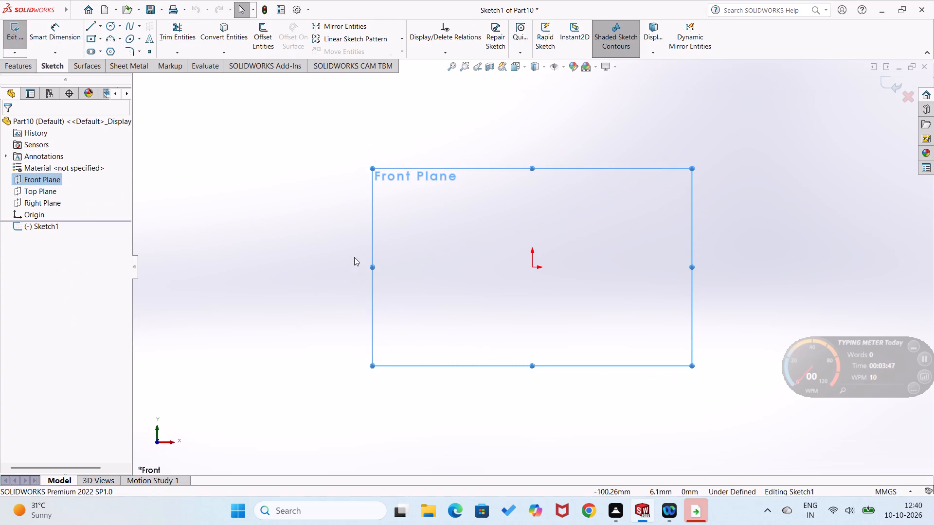
right_drag(359, 267, 451, 290)
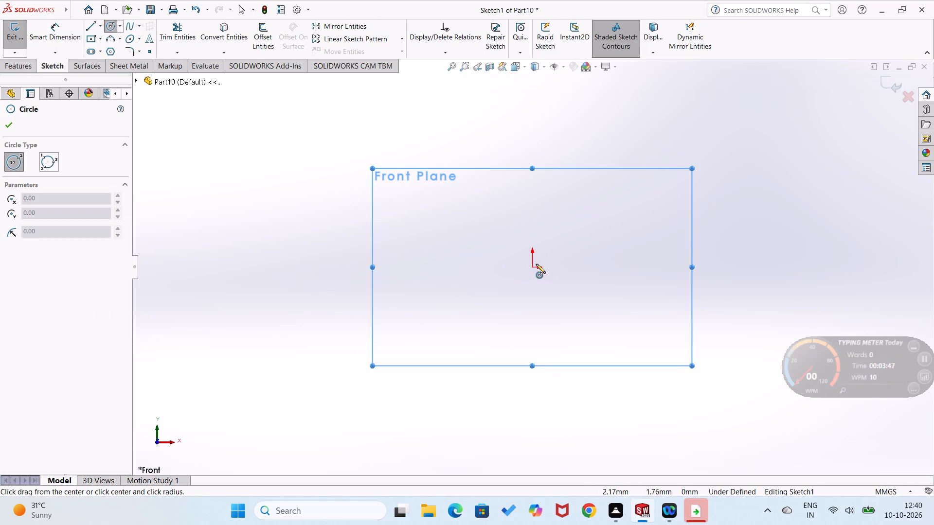
click(534, 265)
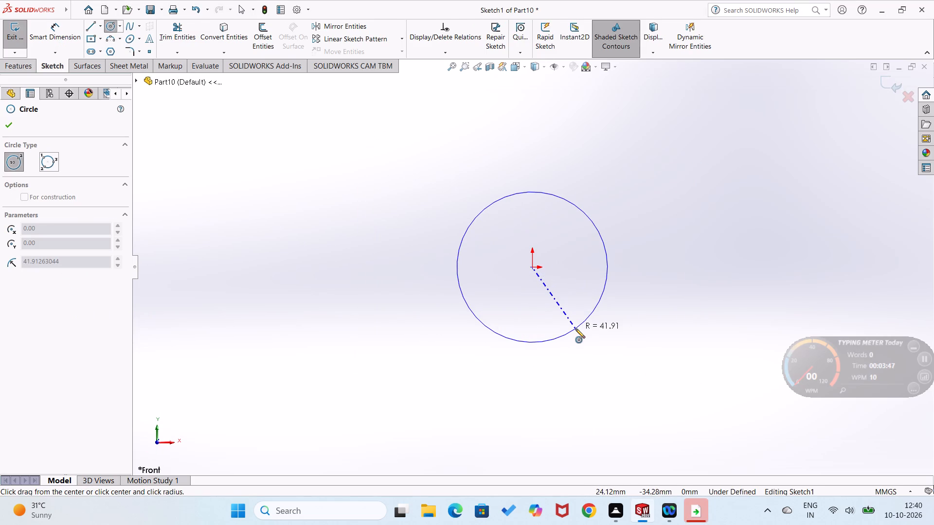
click(575, 329)
Dimension the circle to a diameter of 15 mm.
right_drag(611, 333, 650, 249)
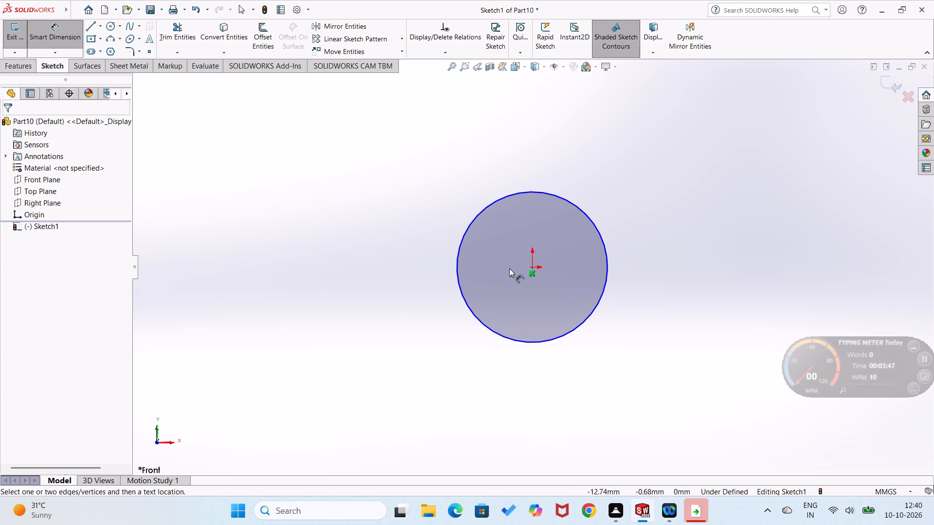
click(605, 241)
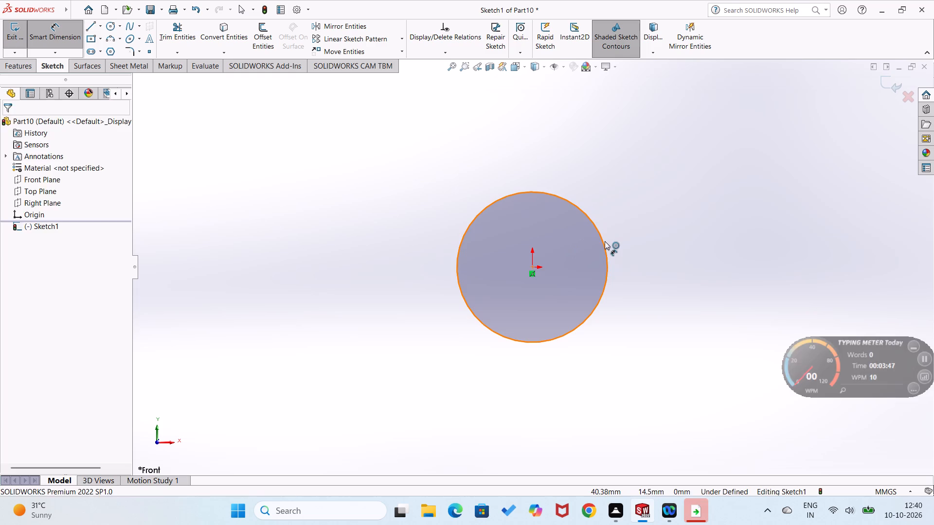
click(621, 240)
text(15)
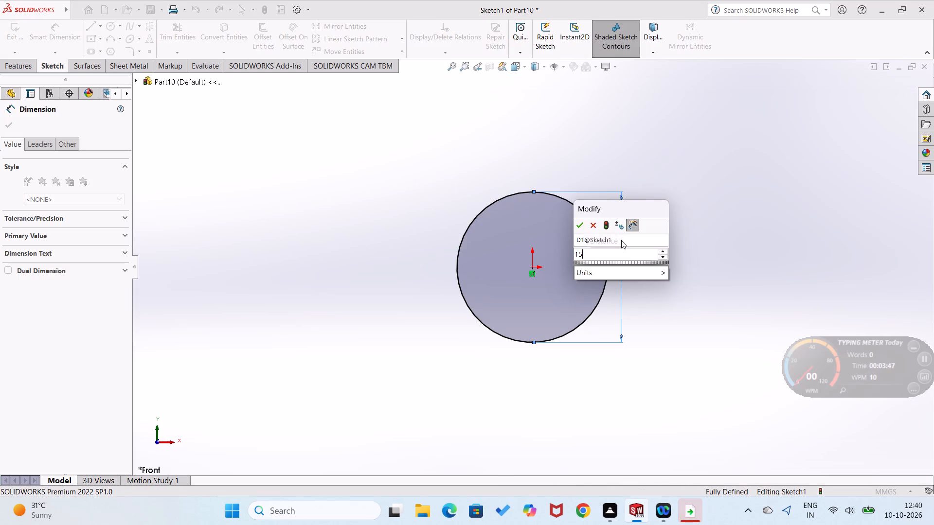
key(Return)
click(663, 256)
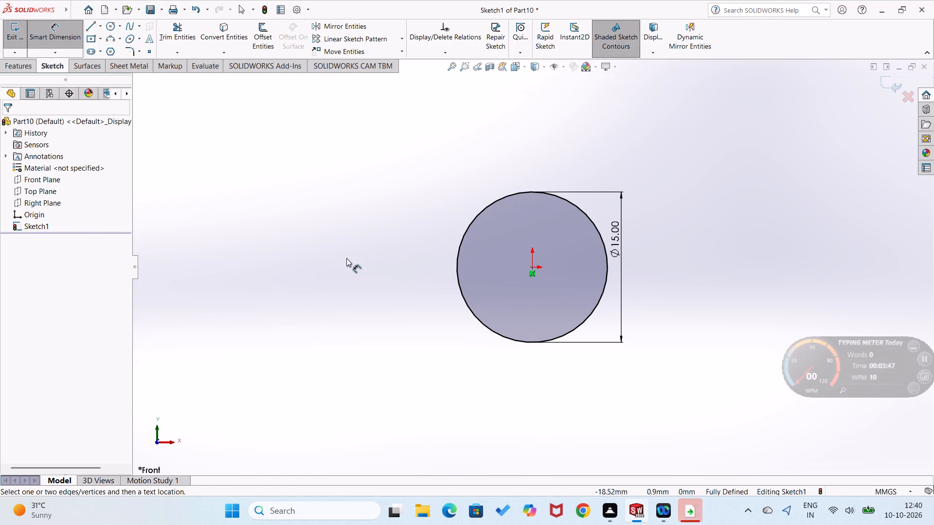
Sketch a second circle centred on the origin inside the first and dimension its diameter to 12 mm.
right_drag(346, 258, 438, 268)
click(532, 264)
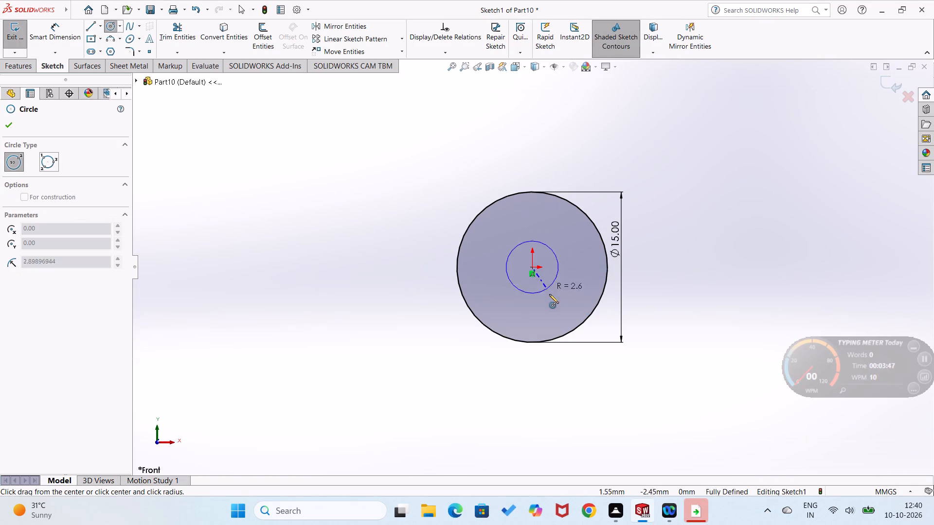
click(557, 307)
right_drag(548, 383, 616, 275)
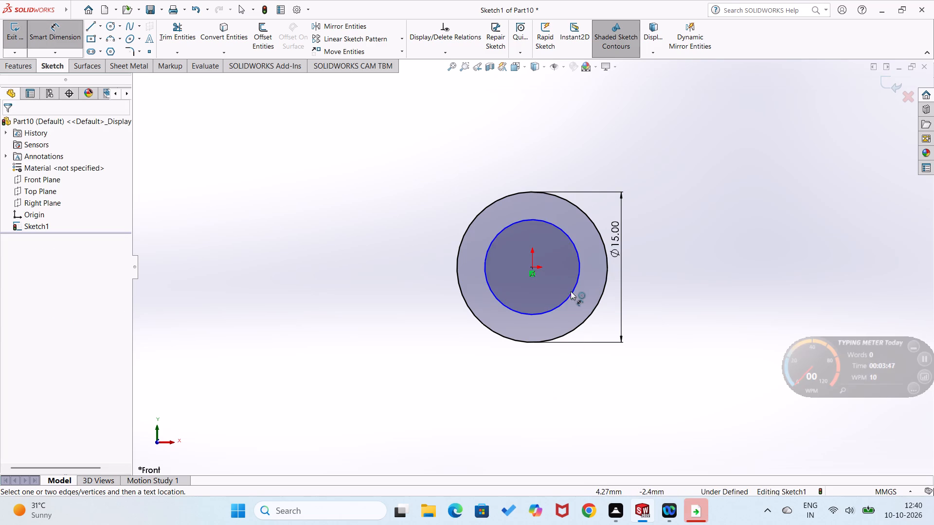
drag(570, 291, 576, 295)
click(647, 282)
text(12)
key(Return)
click(348, 306)
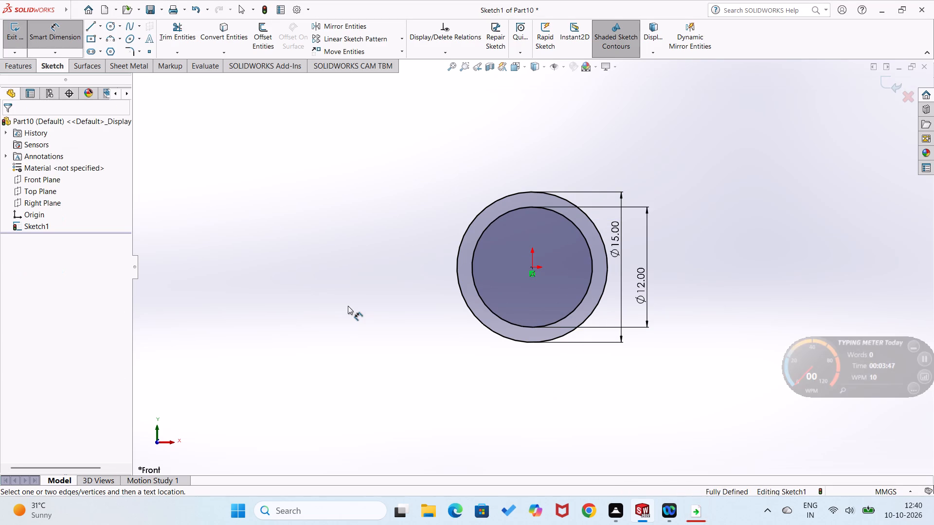
Extrude the ring between the two circles as a blind boss 10 mm deep.
click(32, 66)
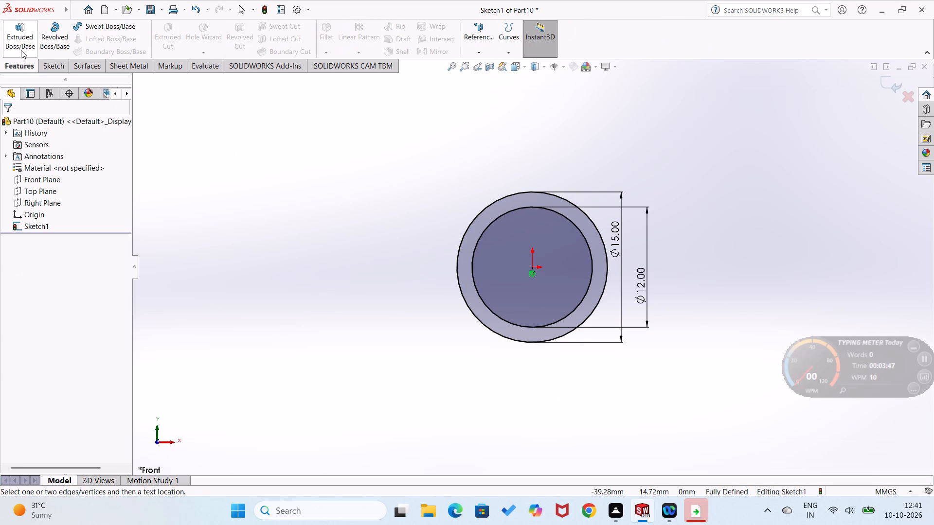
click(21, 50)
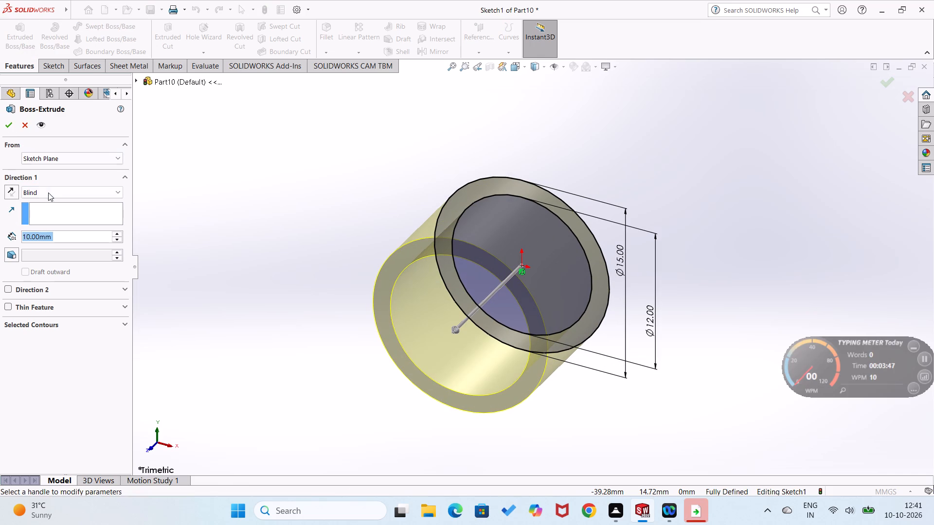
text(17)
key(Return)
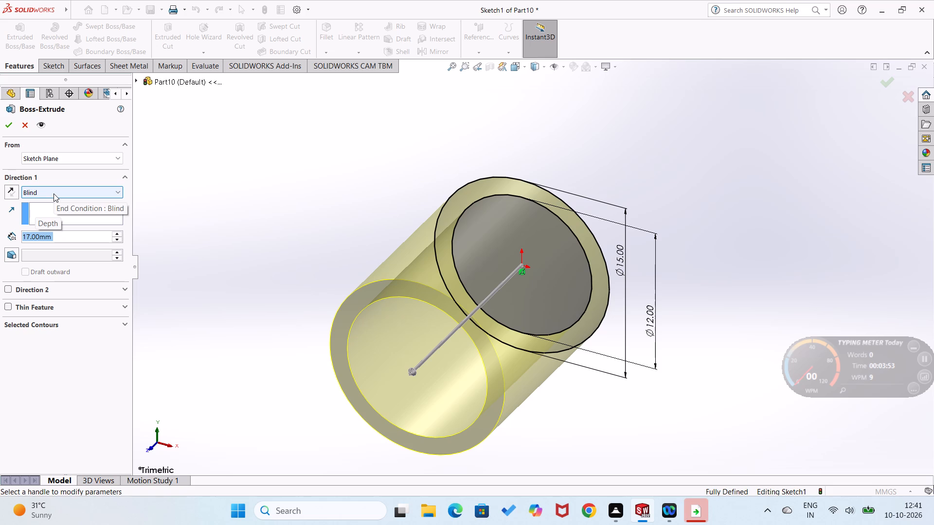
text(10)
key(Return)
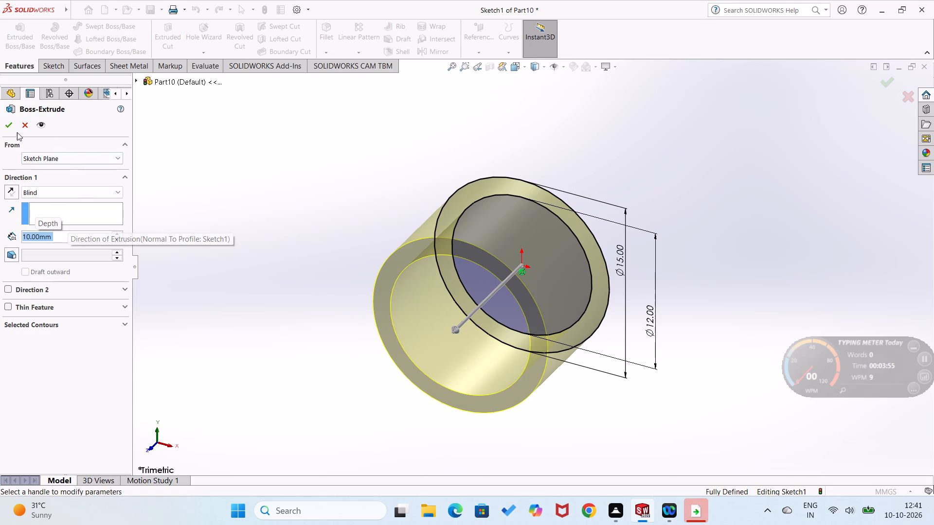
click(10, 130)
On the ring's back face, sketch a circle of 7.5 mm radius centred on the origin, coinciding with the outer edge.
middle_drag(267, 335, 404, 138)
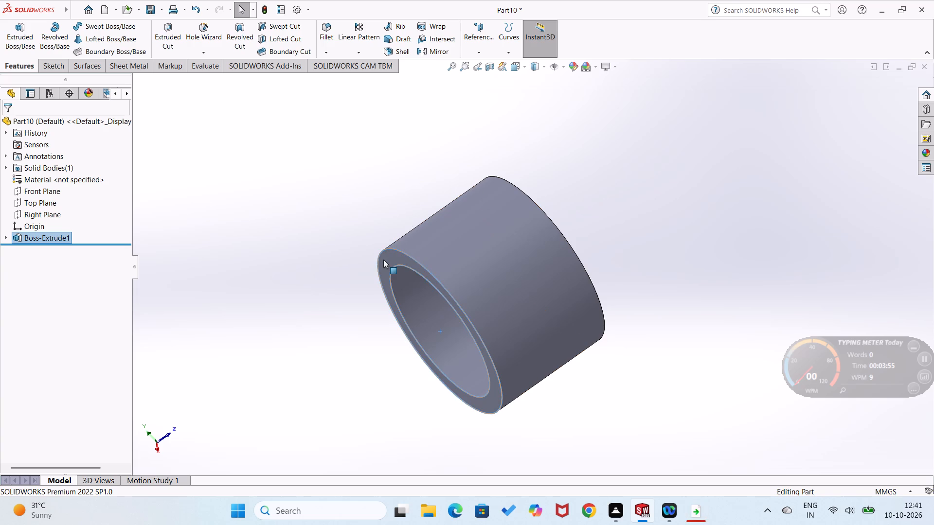
key(ctrl+7)
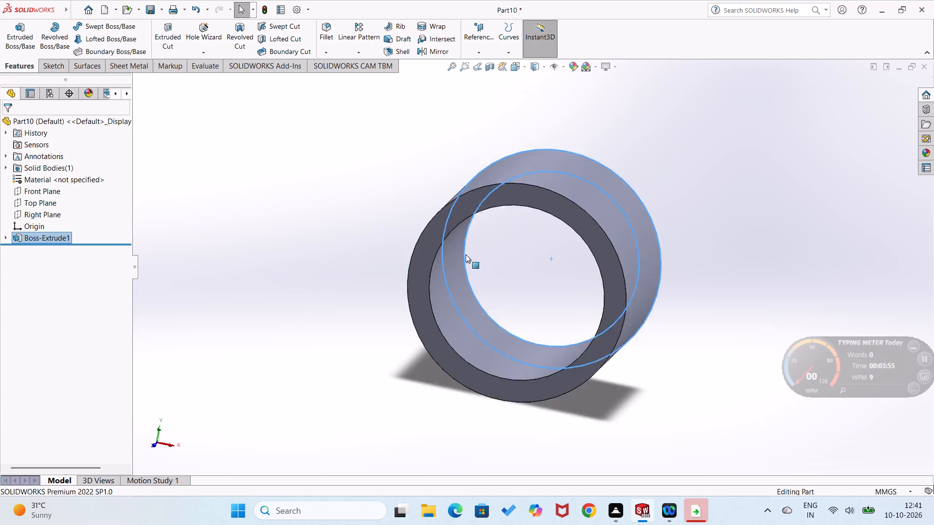
click(329, 301)
middle_drag(354, 288, 251, 352)
scroll(251, 352, up, 1)
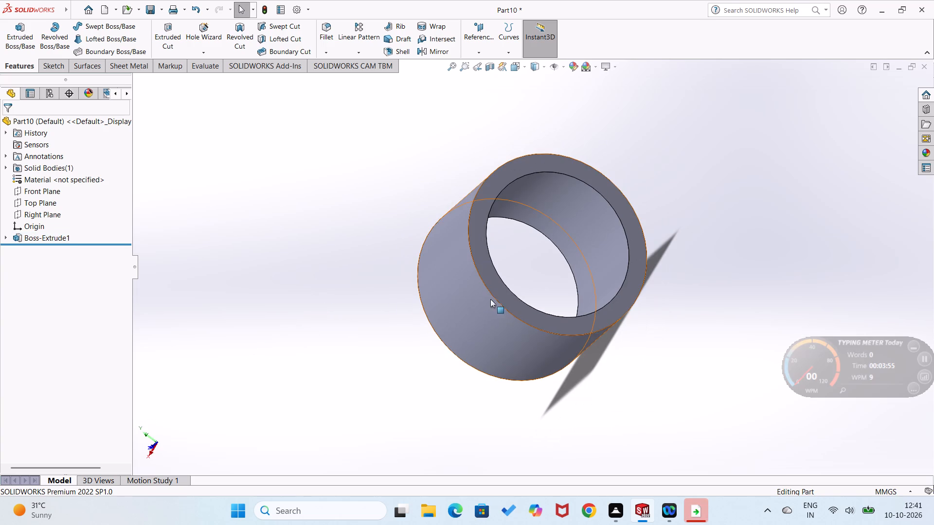
right_click(503, 295)
click(531, 281)
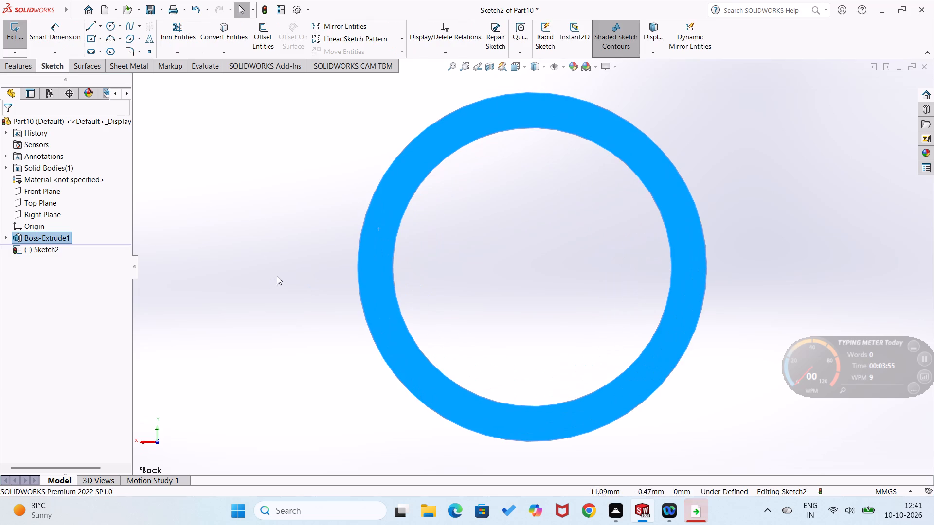
right_drag(284, 271, 382, 236)
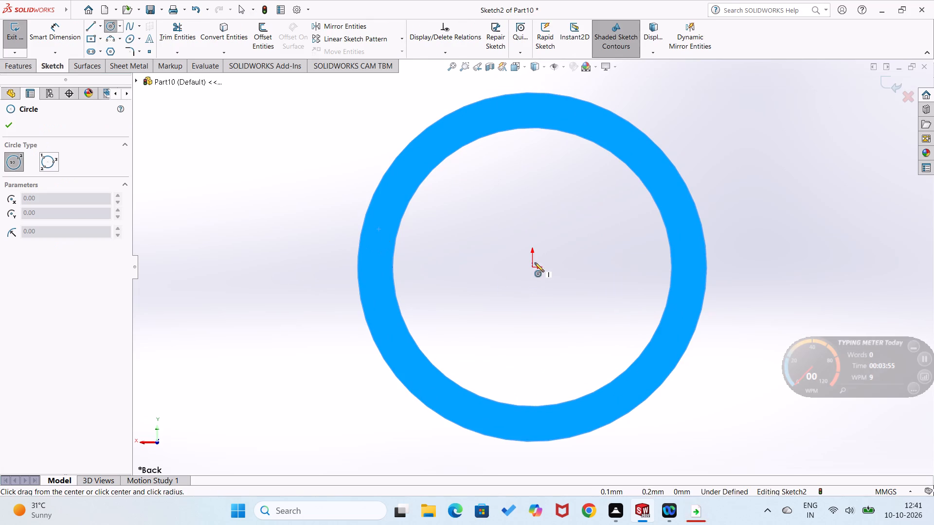
click(532, 268)
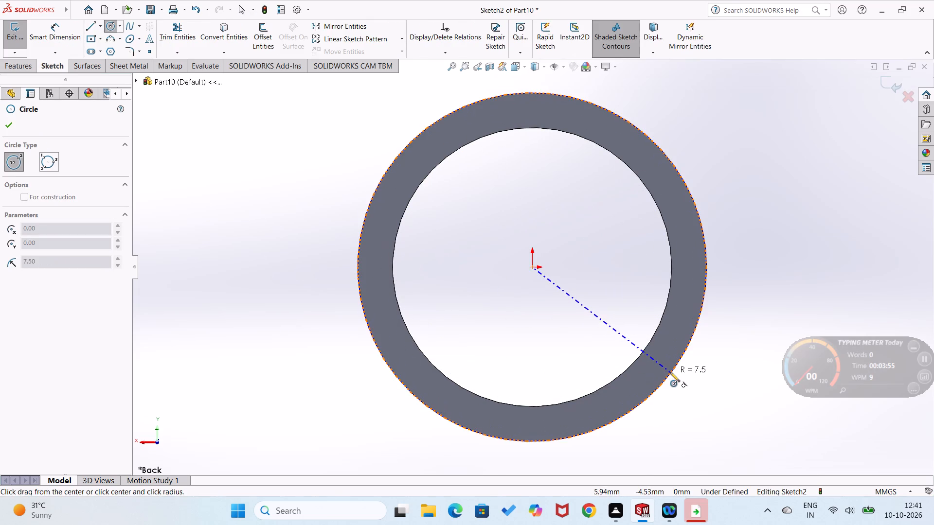
click(671, 373)
Dimension the diameter of the circle on the ring's back face at 15 mm.
right_drag(701, 384, 700, 286)
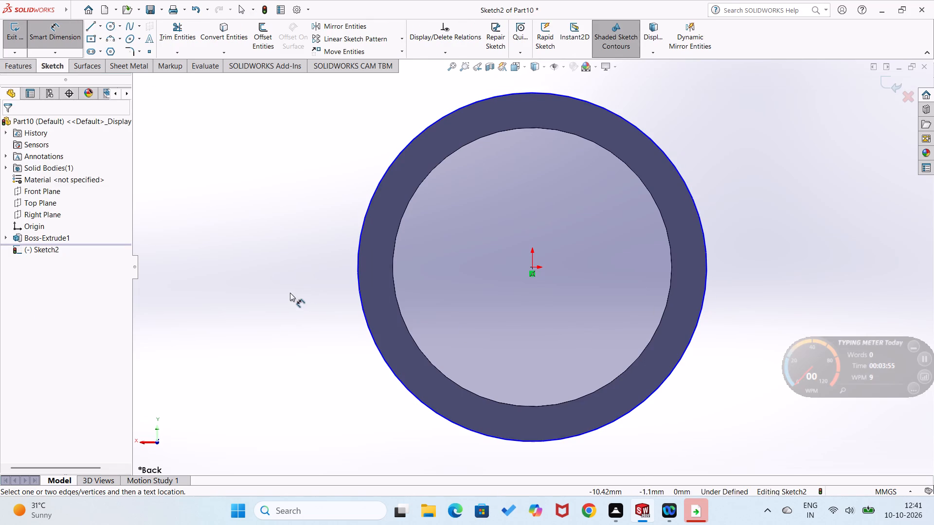
click(362, 298)
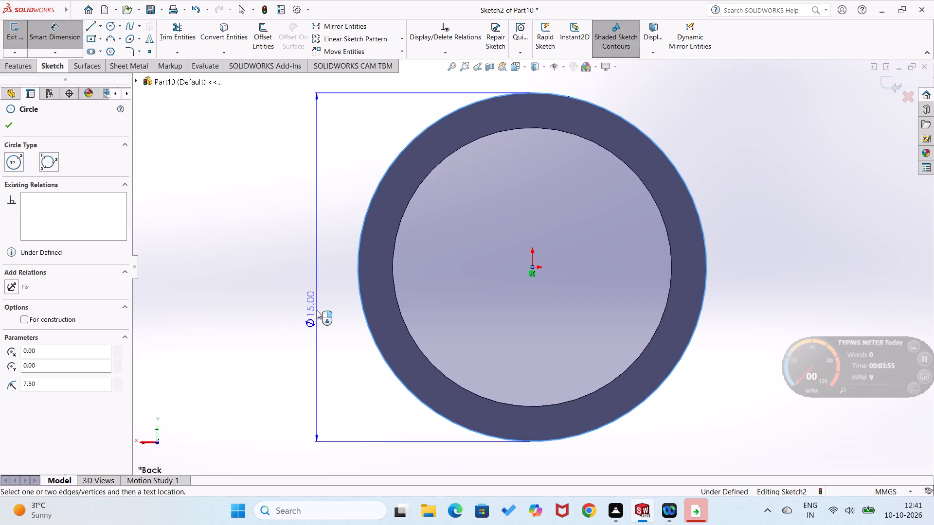
click(318, 310)
click(278, 295)
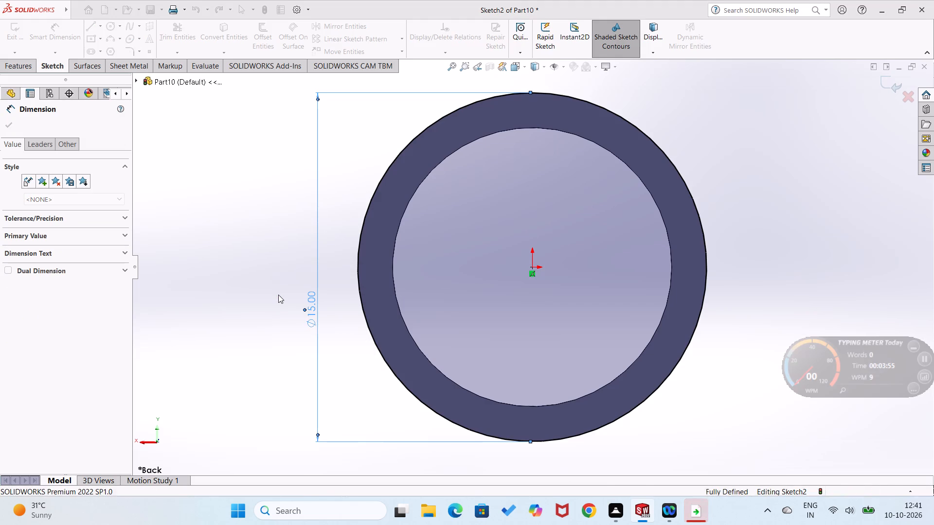
click(196, 242)
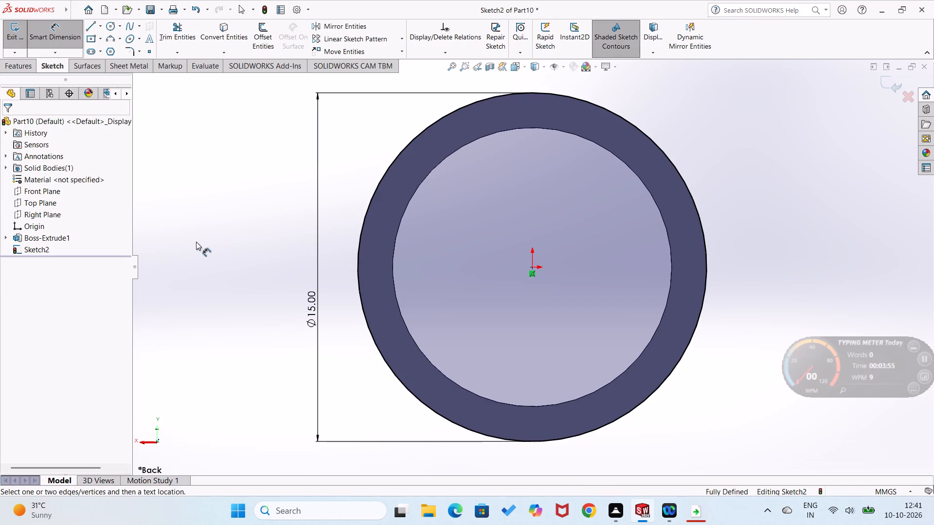
Extrude the 15 mm circle as a 1 mm blind boss, reversed into the ring and merged, to close its back end.
click(15, 70)
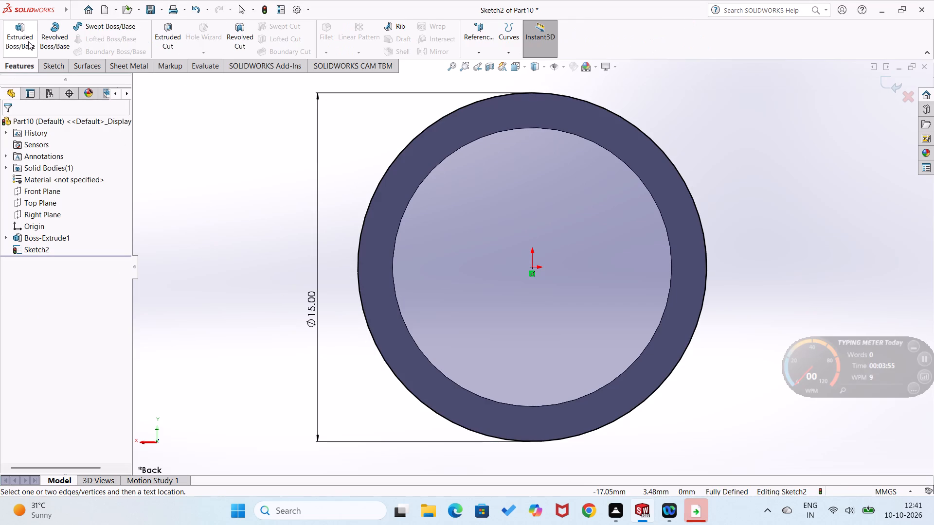
click(28, 40)
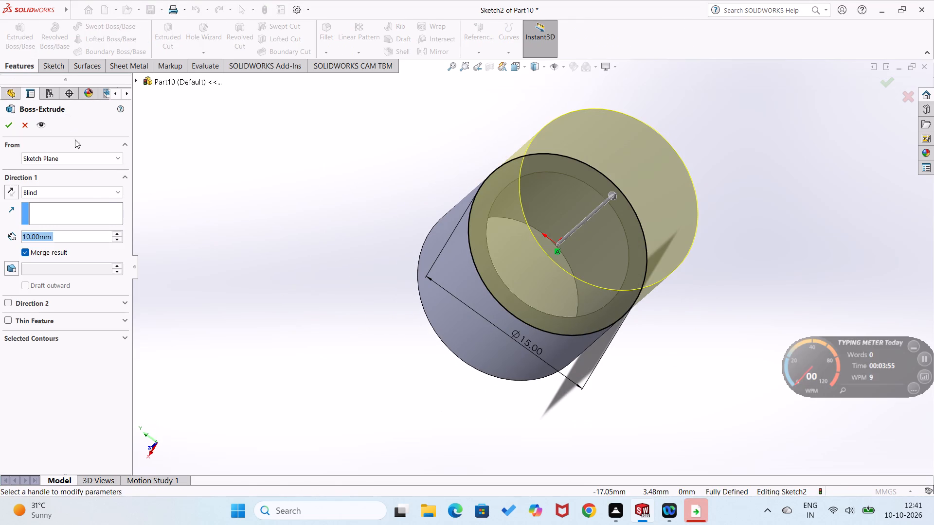
key(1)
key(Return)
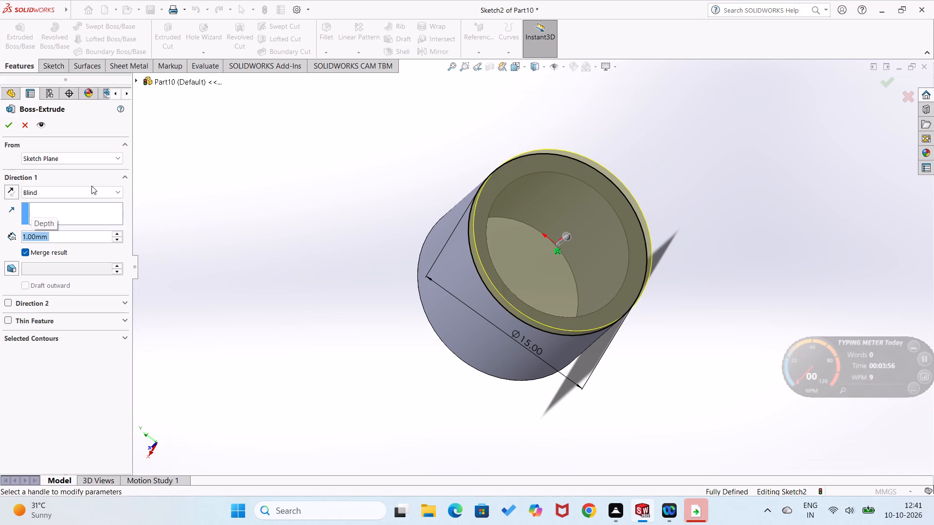
click(18, 191)
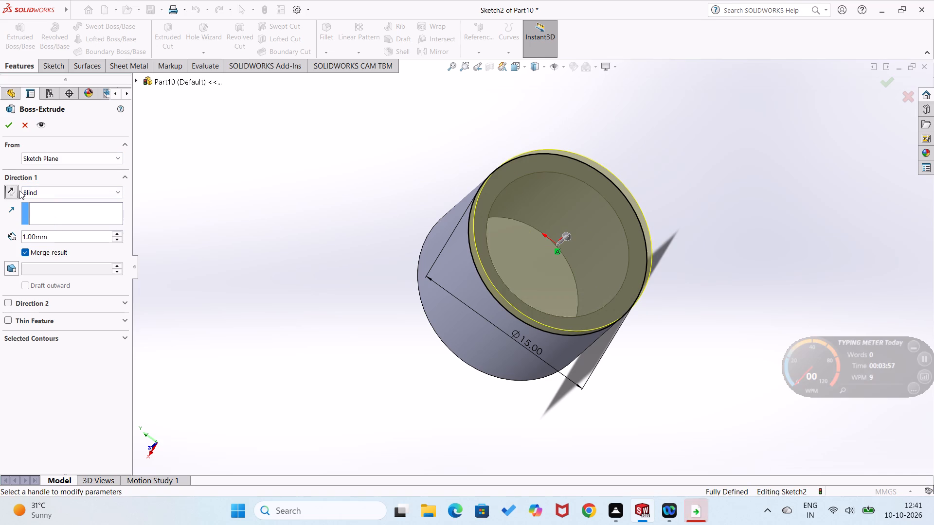
click(13, 193)
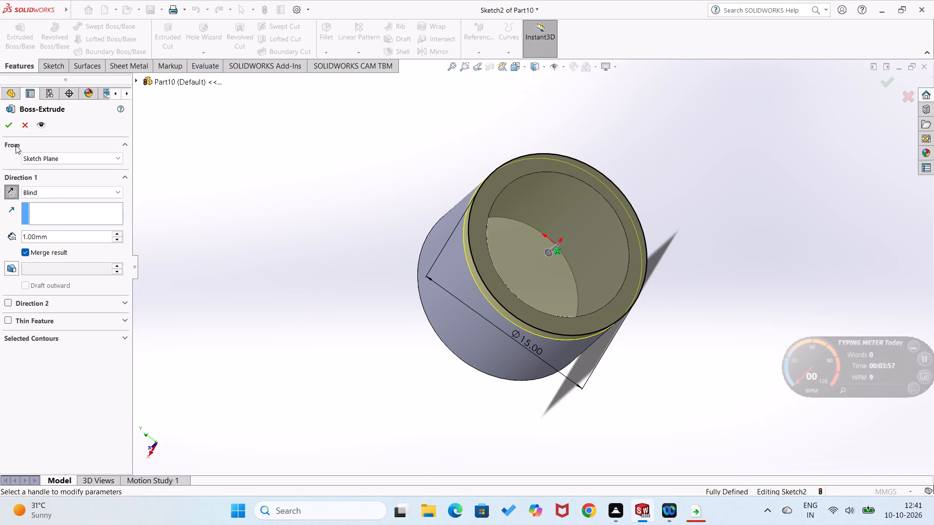
click(7, 125)
click(183, 241)
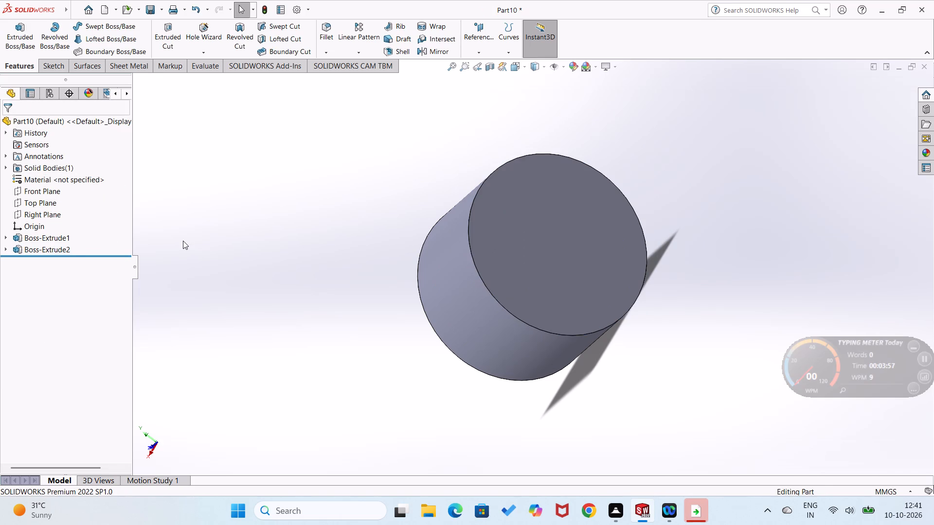
On the ring's open front face, sketch a circle centred on the origin and dimension its diameter to 16 mm.
middle_drag(223, 253, 379, 238)
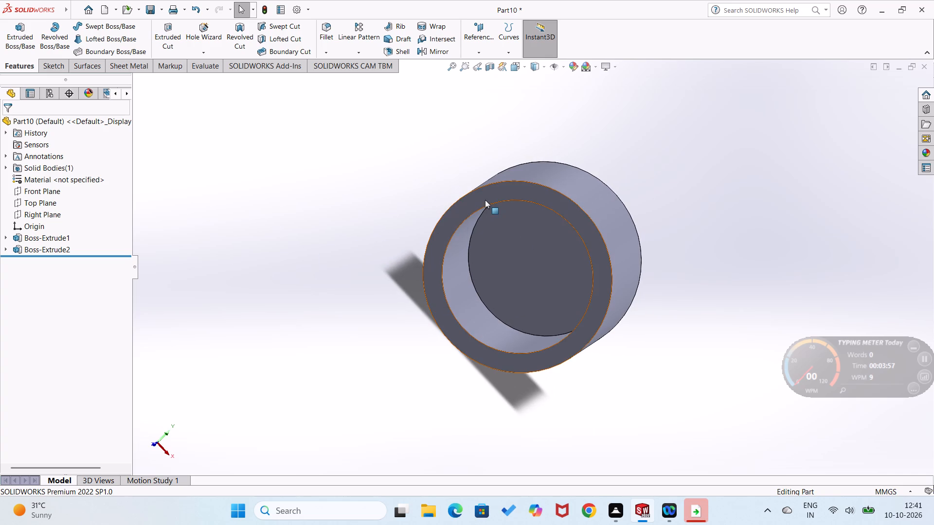
right_click(485, 200)
click(507, 186)
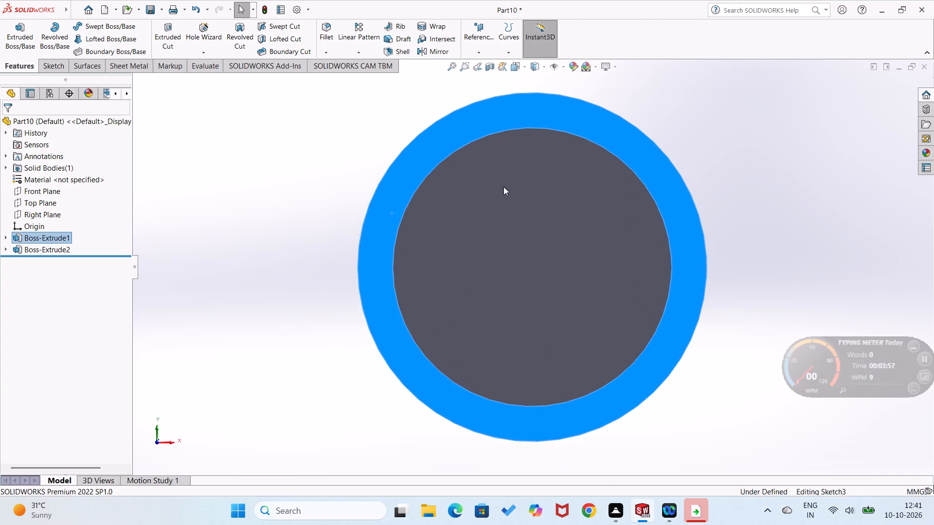
click(296, 186)
right_drag(296, 186, 356, 179)
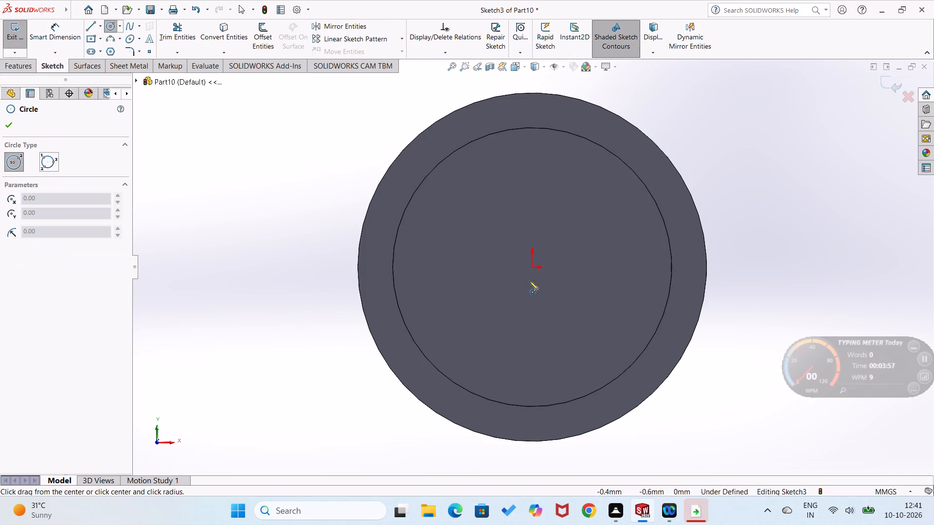
click(531, 269)
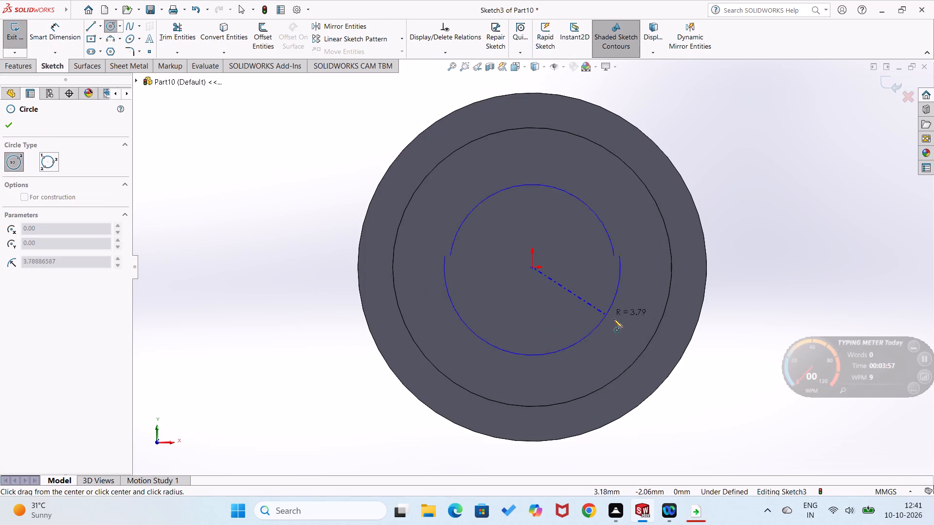
click(686, 380)
right_drag(713, 389, 697, 280)
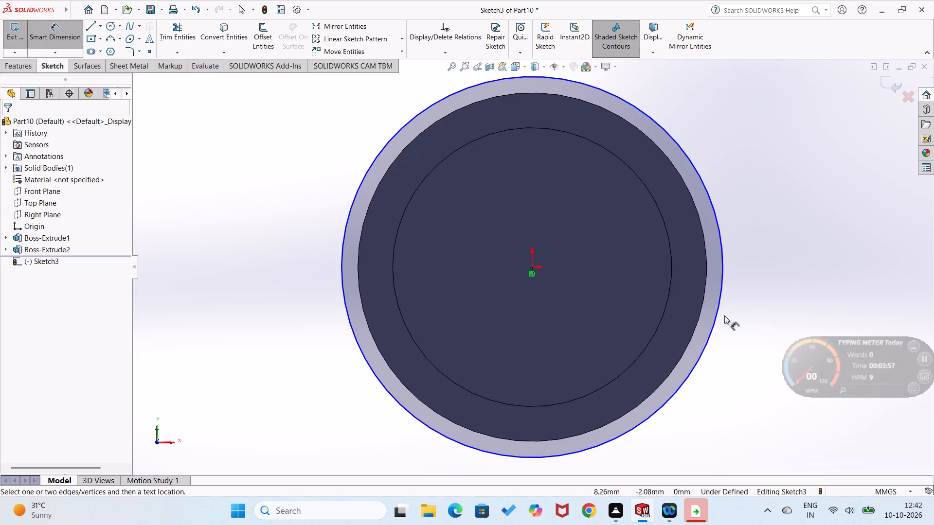
click(718, 316)
click(746, 320)
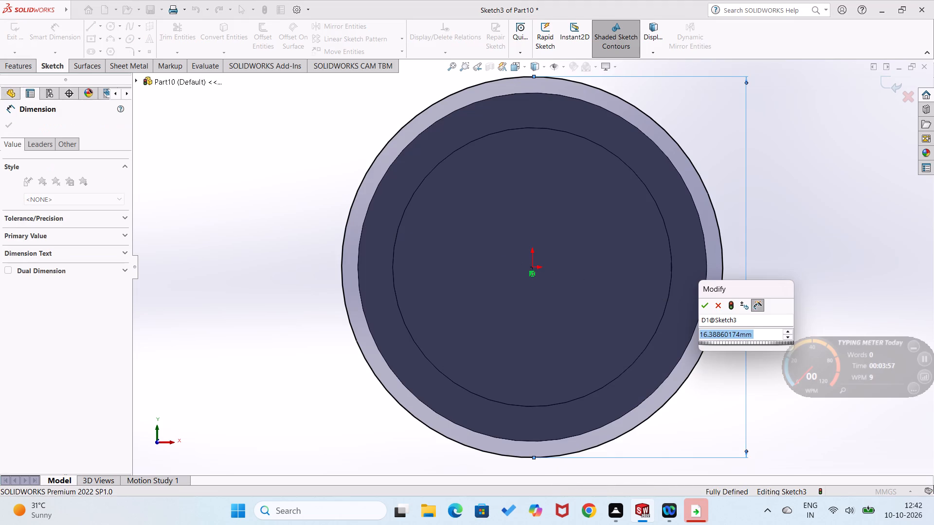
text(16)
key(Return)
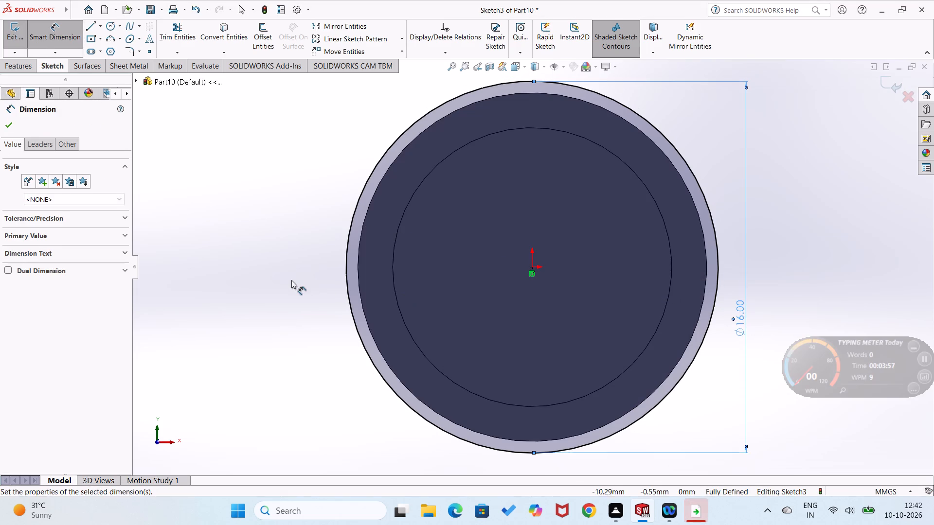
click(289, 280)
Extrude the 16 mm circle as a 1 mm blind boss, reversed toward the cylinder body and merged.
click(18, 65)
click(12, 42)
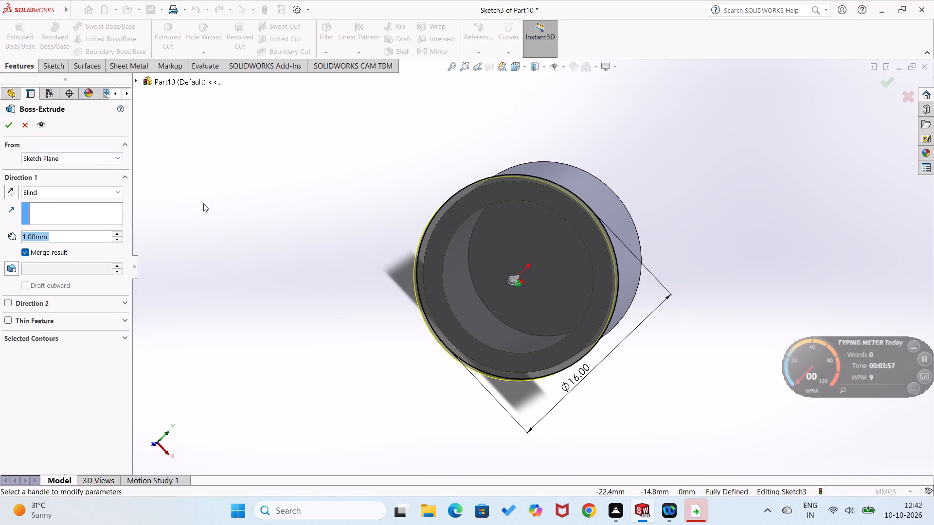
middle_drag(228, 213, 171, 252)
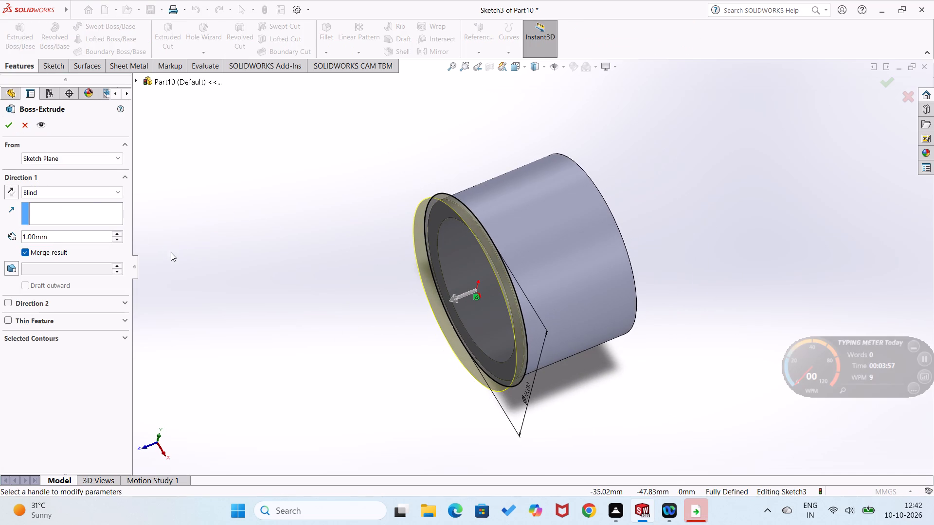
click(13, 192)
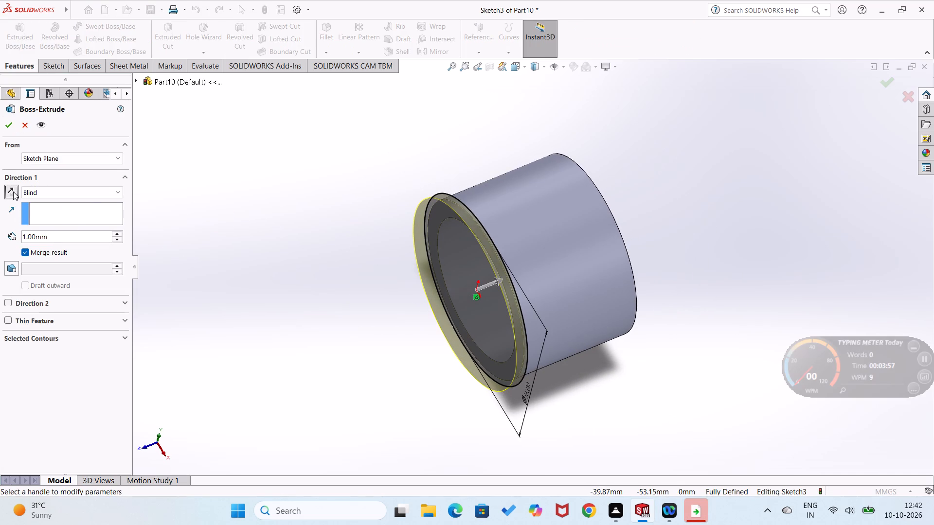
click(13, 129)
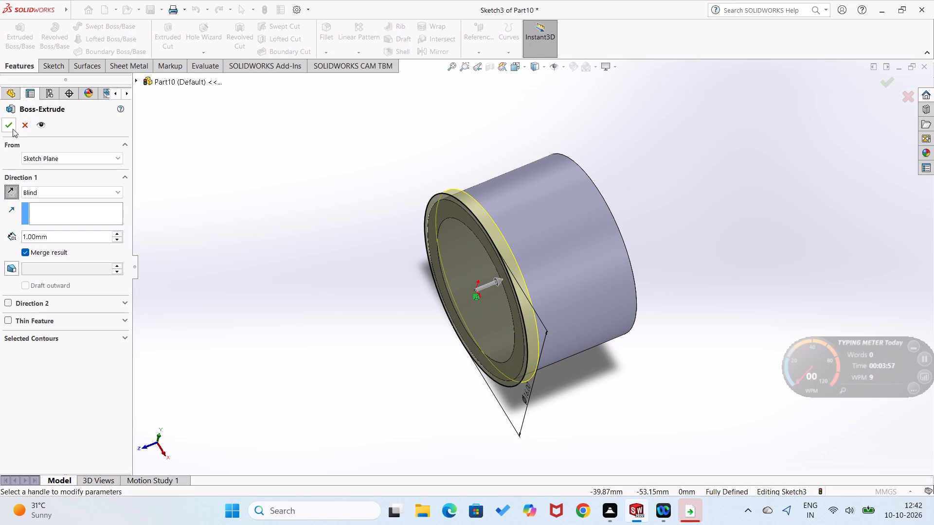
click(186, 252)
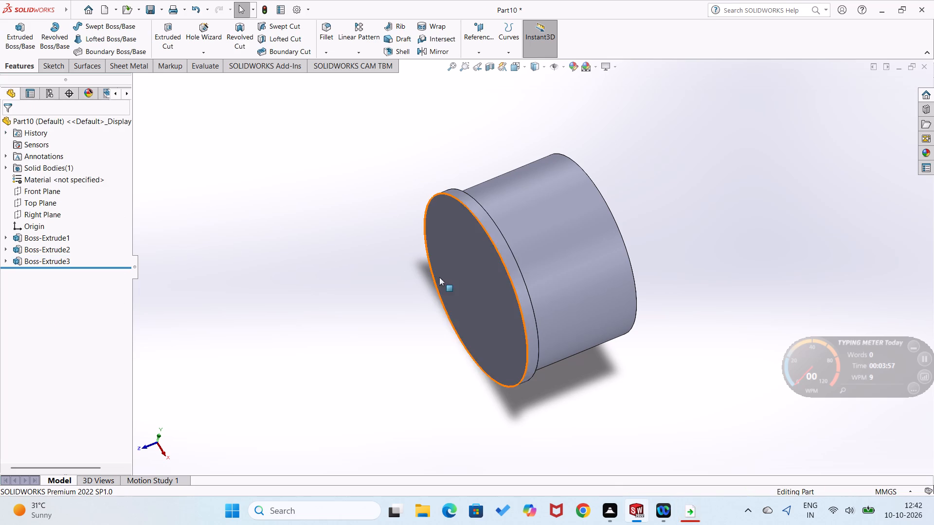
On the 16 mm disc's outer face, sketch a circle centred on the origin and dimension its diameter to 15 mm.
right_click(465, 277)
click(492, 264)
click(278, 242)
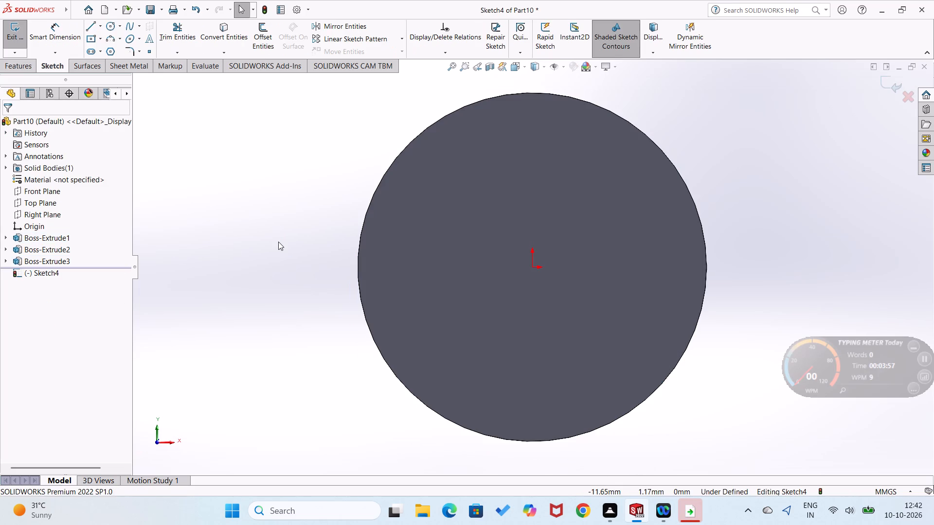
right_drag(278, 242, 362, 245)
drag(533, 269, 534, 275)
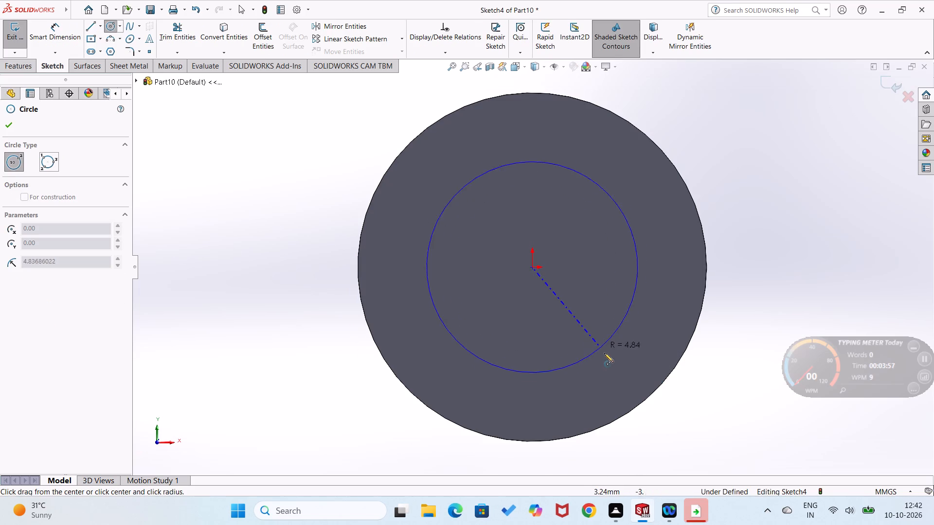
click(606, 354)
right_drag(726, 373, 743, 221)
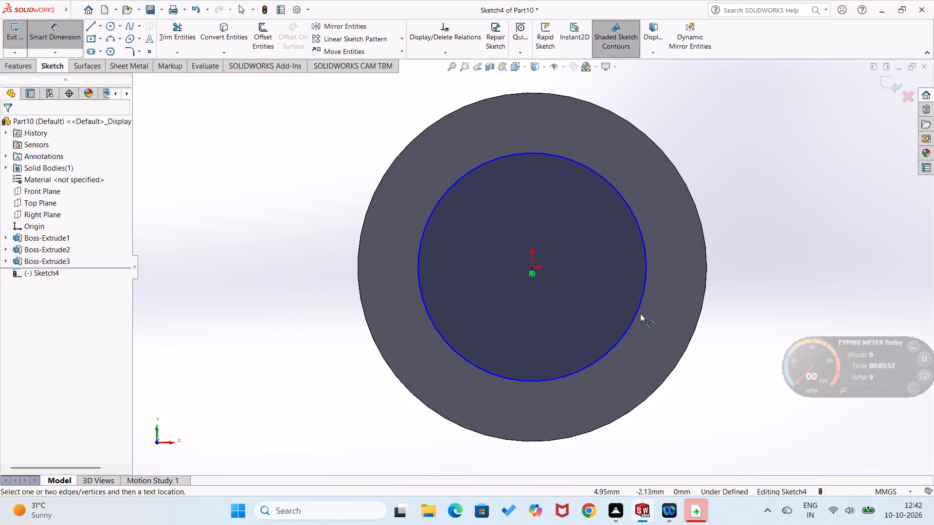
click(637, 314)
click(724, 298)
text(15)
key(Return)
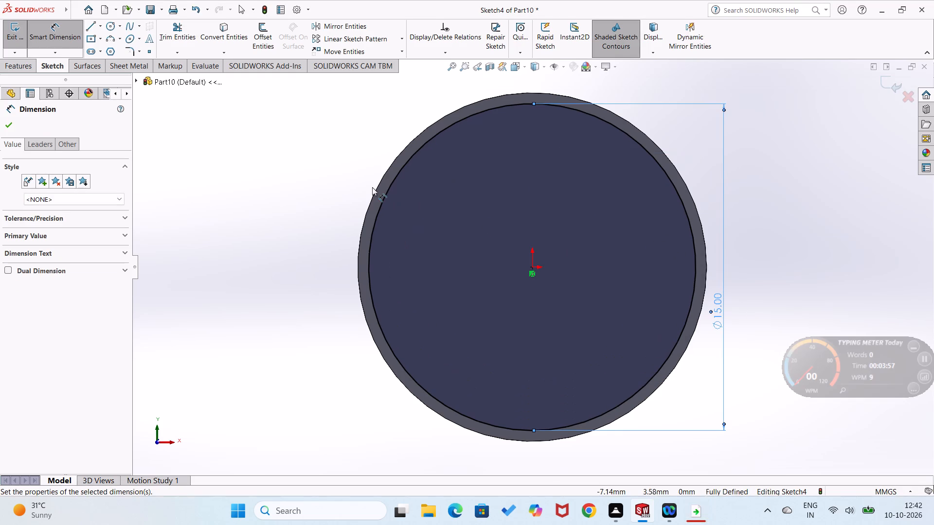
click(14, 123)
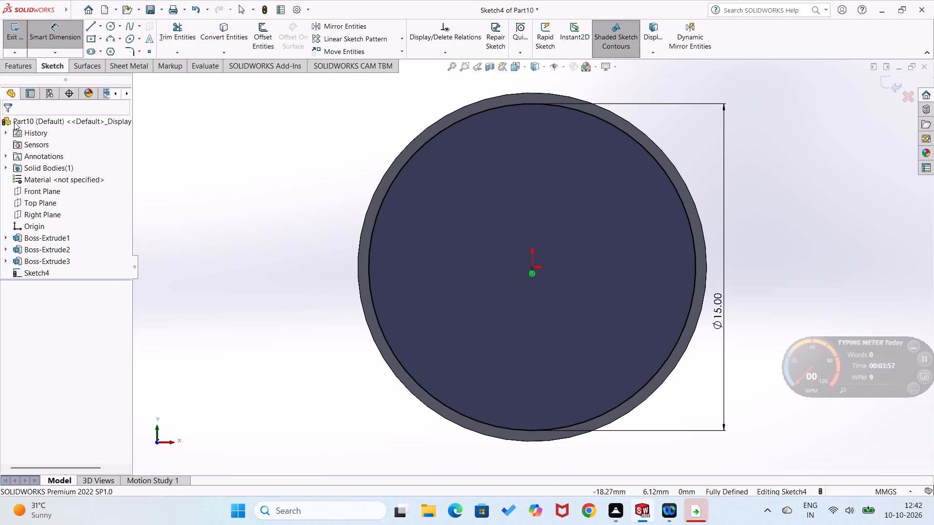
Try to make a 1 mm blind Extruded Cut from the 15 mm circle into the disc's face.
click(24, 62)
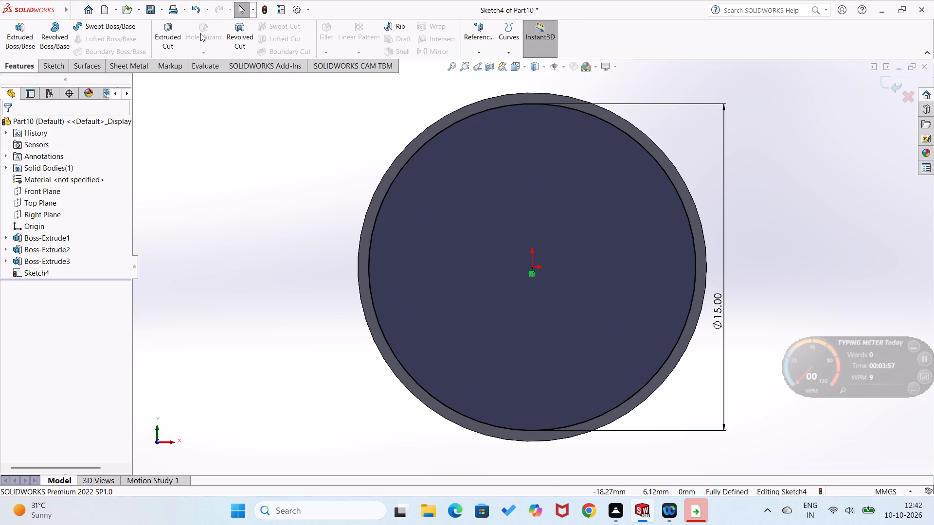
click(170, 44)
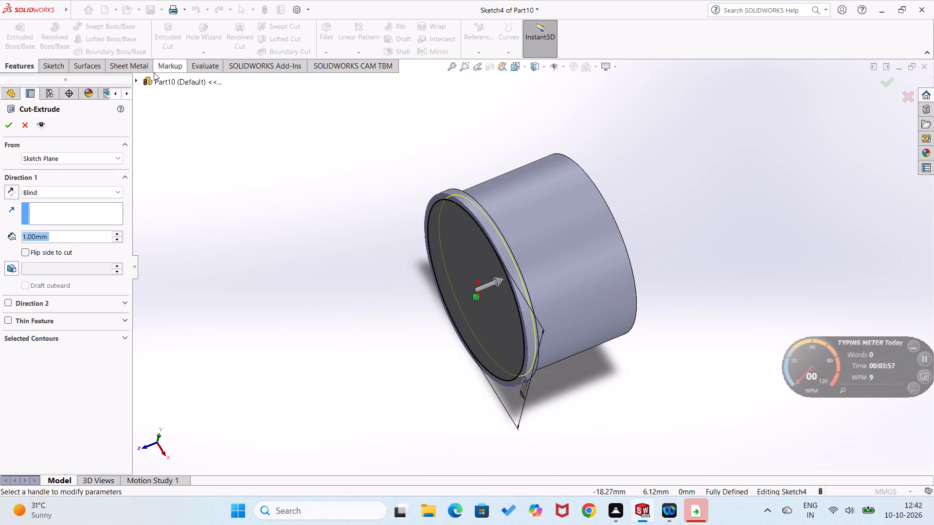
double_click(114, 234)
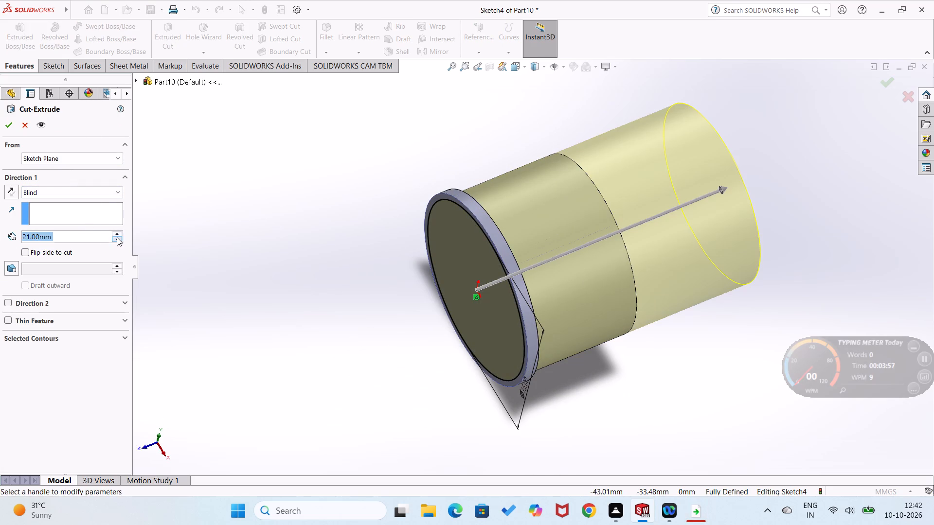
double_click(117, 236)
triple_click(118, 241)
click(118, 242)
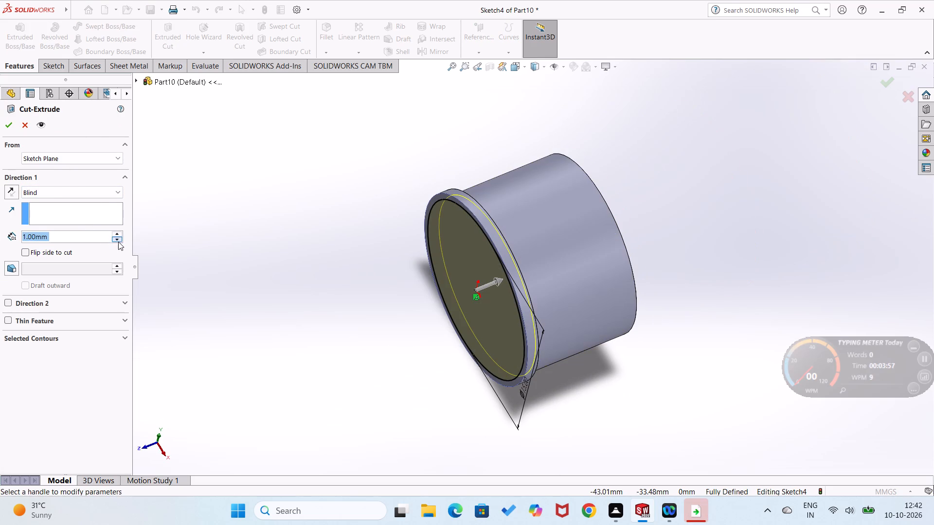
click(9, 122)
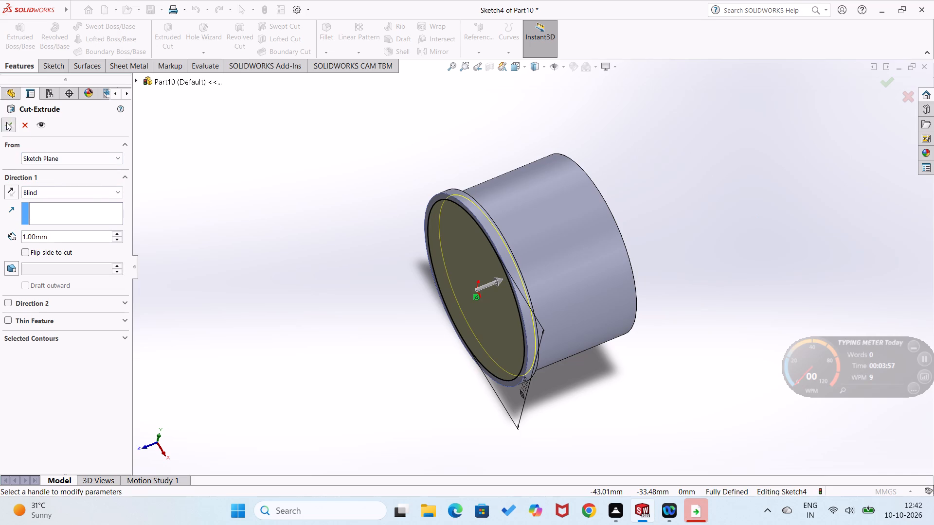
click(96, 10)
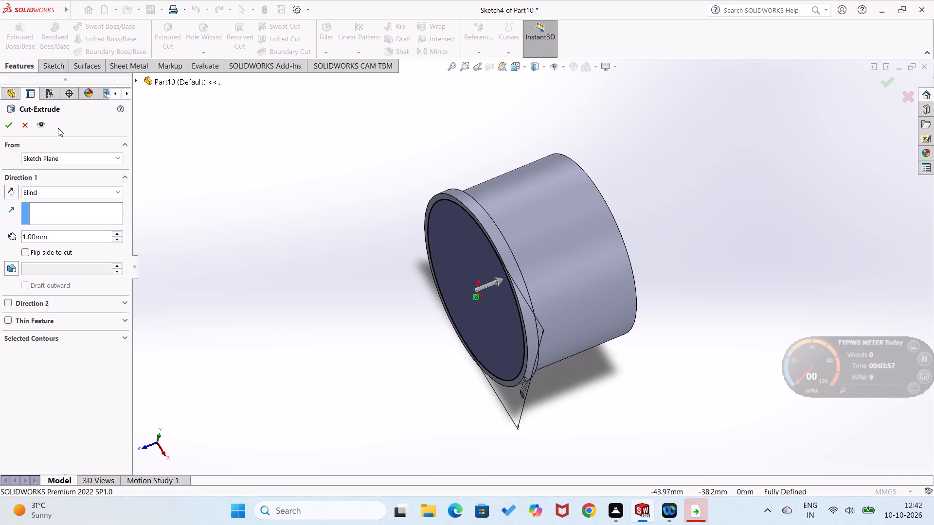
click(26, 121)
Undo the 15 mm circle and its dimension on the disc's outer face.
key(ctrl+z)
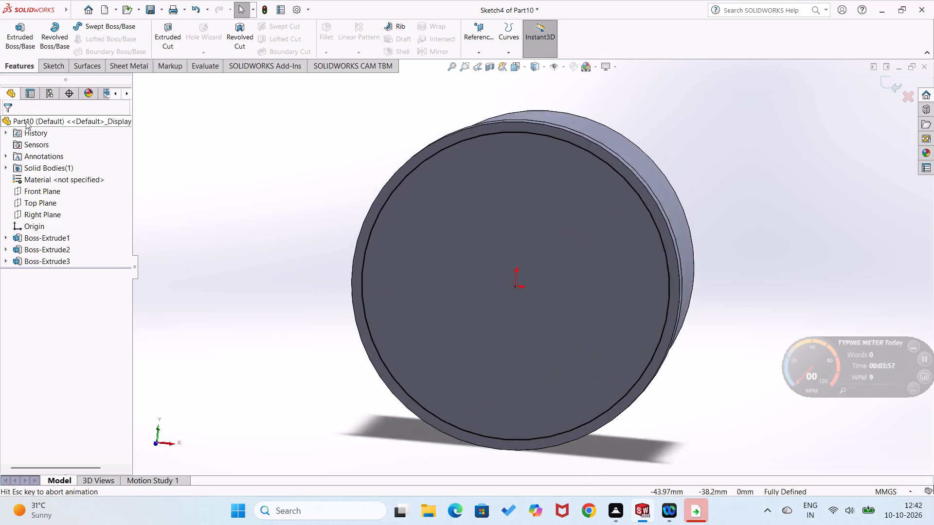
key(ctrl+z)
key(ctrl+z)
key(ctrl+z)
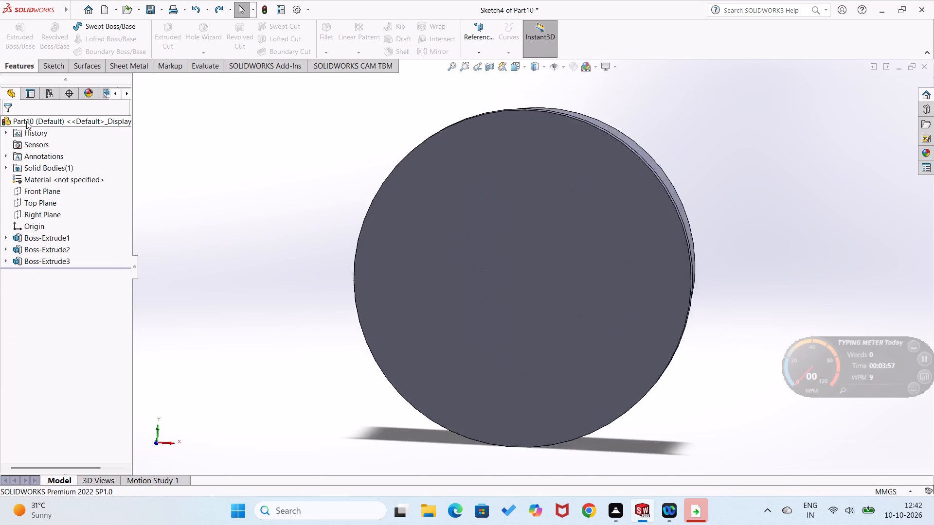
Undo the 1 mm boss extrusion of the 16 mm circle.
key(ctrl+z)
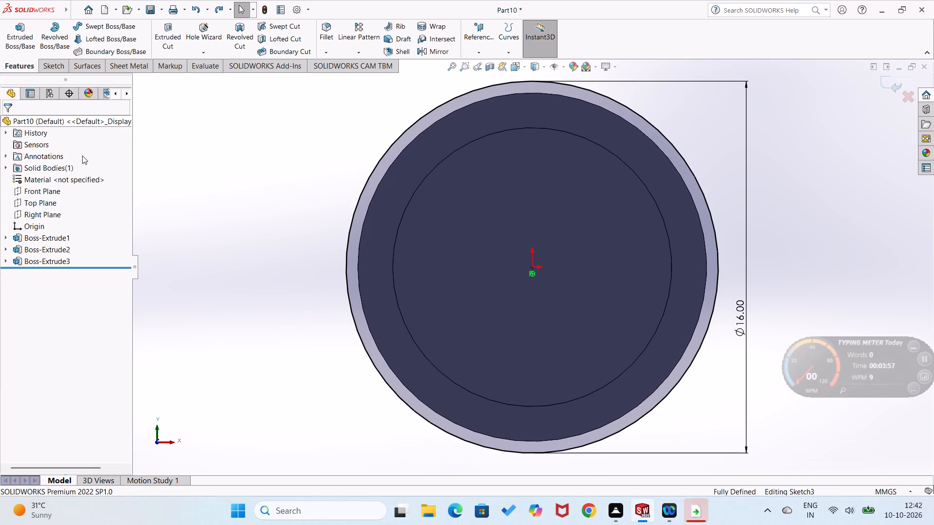
right_drag(89, 163, 171, 175)
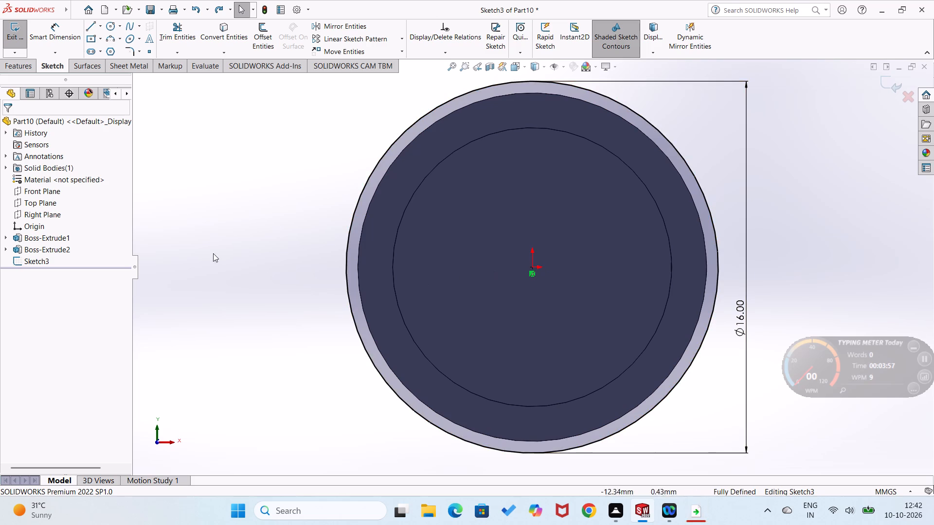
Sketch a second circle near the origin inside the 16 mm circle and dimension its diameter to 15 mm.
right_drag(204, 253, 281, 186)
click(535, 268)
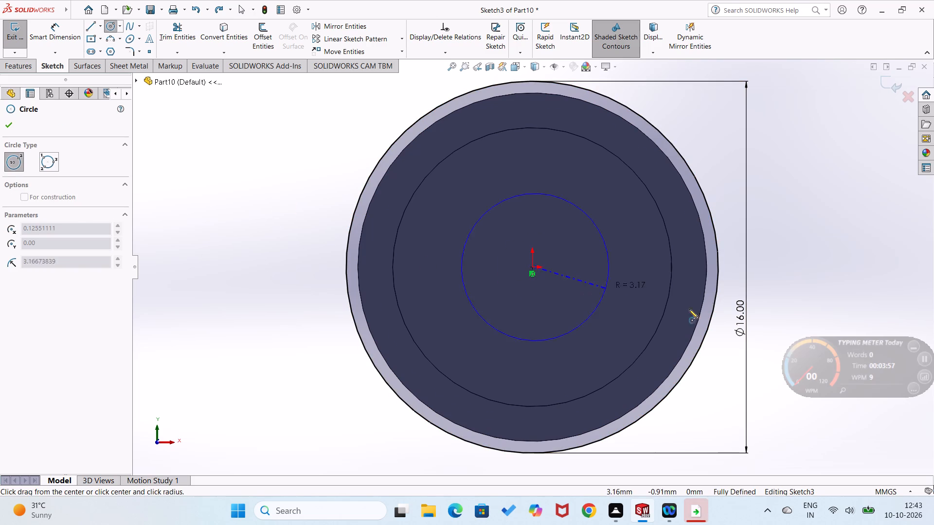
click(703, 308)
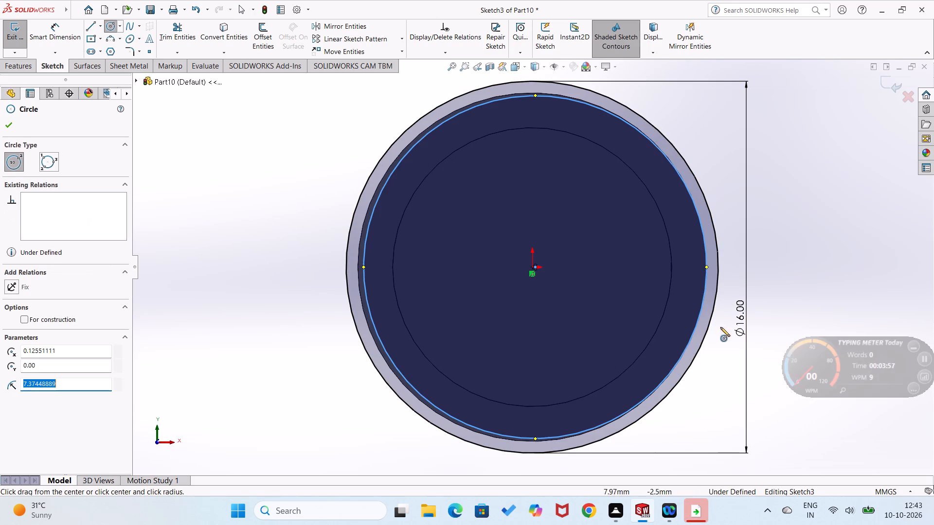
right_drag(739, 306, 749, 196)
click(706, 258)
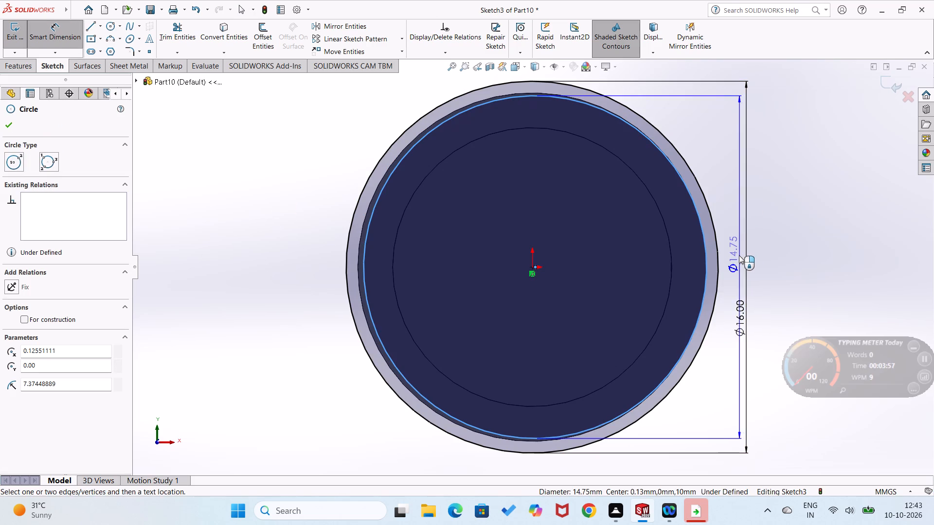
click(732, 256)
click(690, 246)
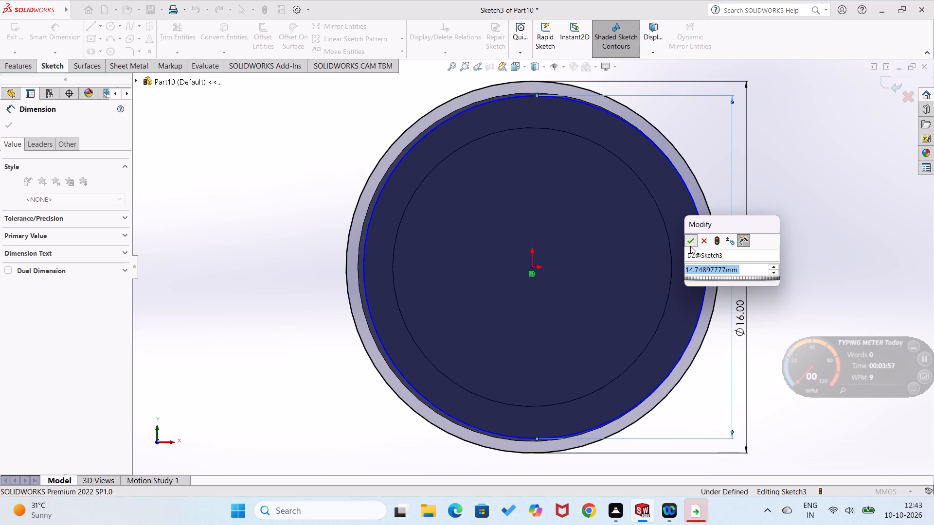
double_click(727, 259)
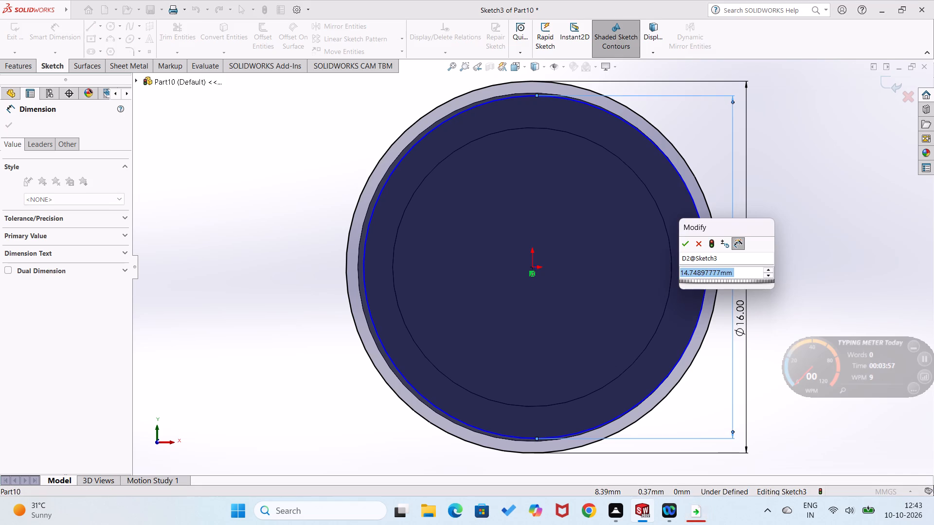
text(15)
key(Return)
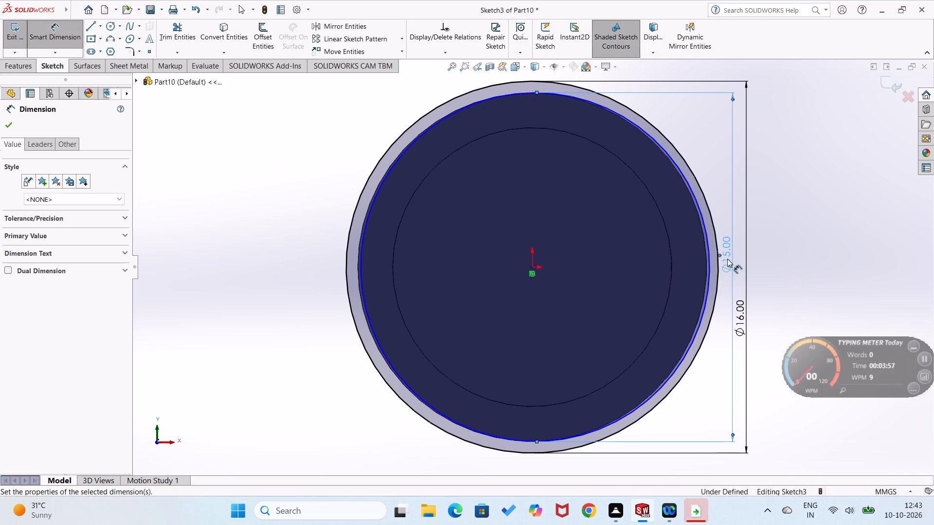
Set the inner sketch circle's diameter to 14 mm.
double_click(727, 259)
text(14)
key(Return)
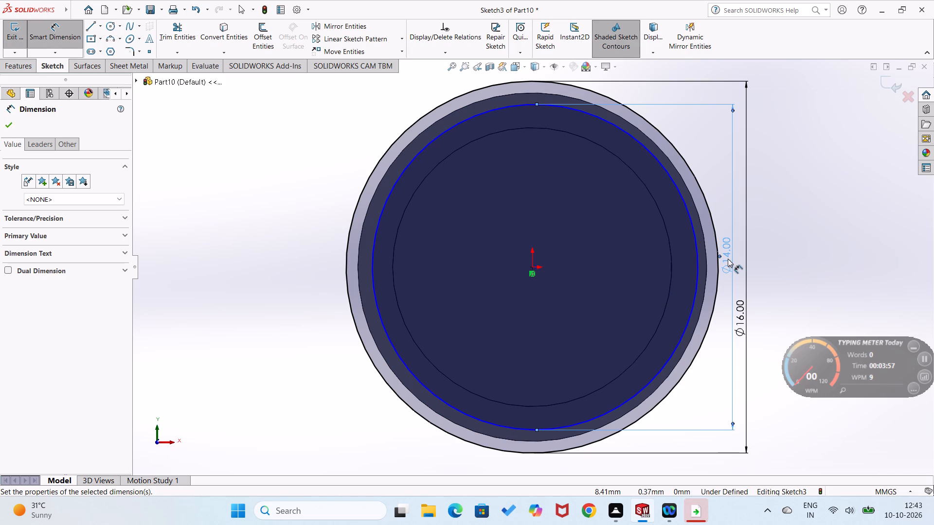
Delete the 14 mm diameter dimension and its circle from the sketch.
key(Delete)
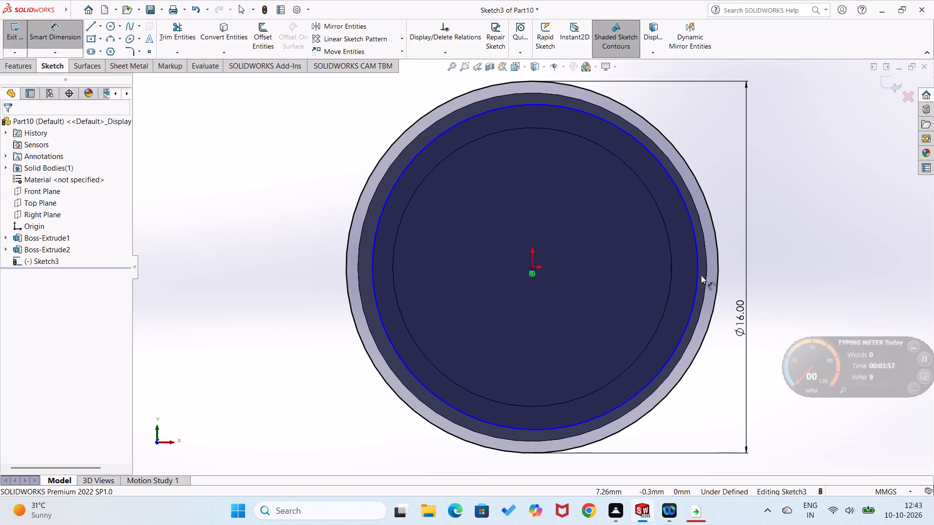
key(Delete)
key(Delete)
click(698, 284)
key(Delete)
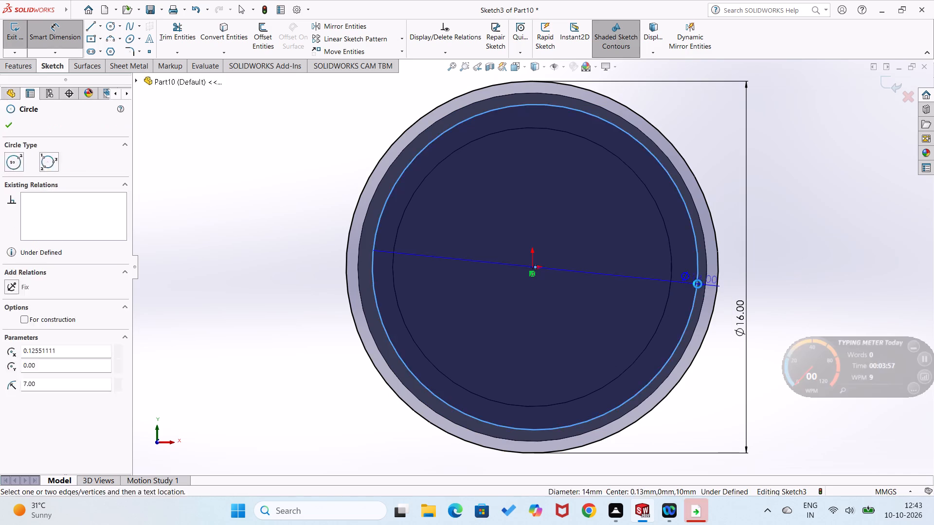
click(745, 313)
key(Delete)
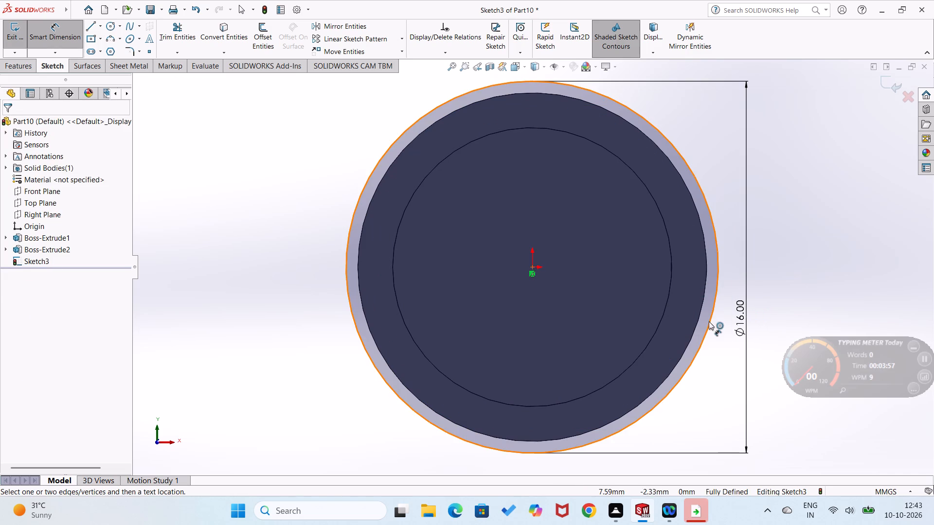
Delete the 16 mm circle from the sketch on the cylinder's open end.
click(709, 321)
key(Delete)
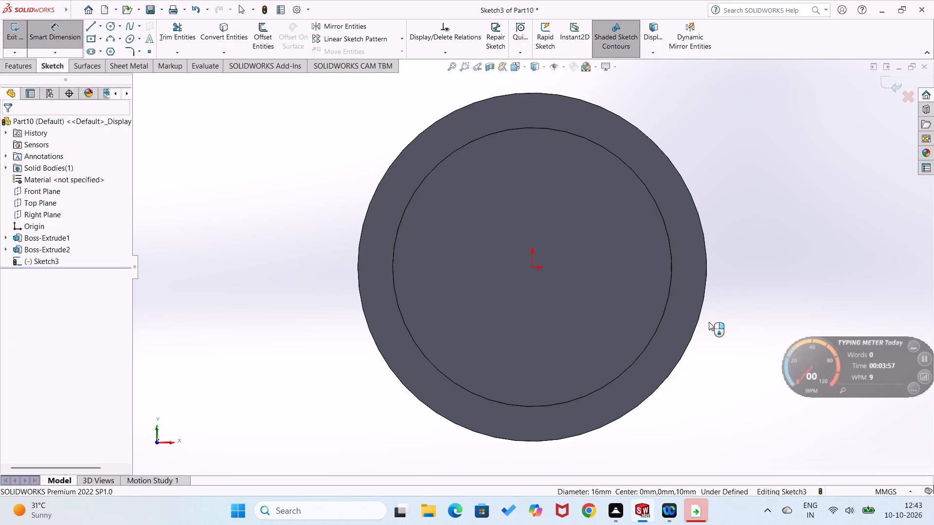
On the cylinder's open end face, sketch a circle centred on the origin and dimension its diameter to 15 mm.
middle_drag(709, 323, 717, 329)
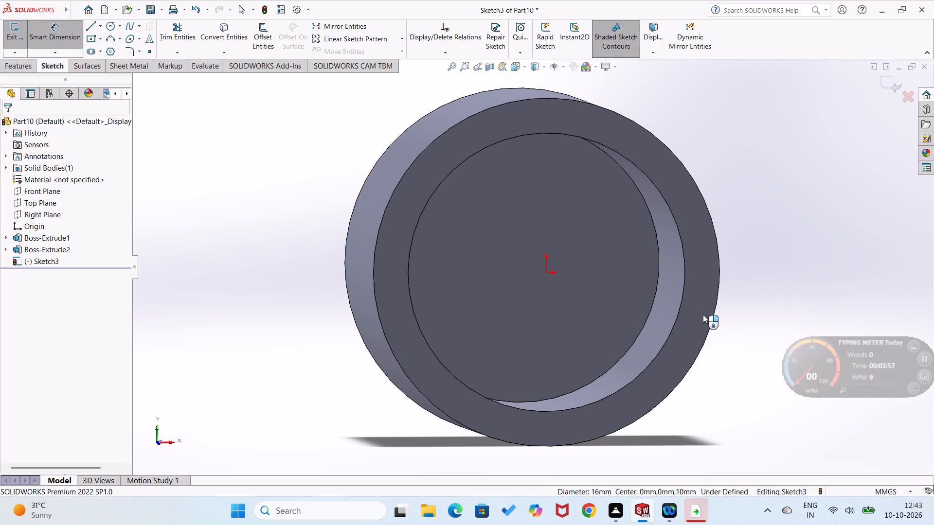
right_click(702, 315)
click(761, 251)
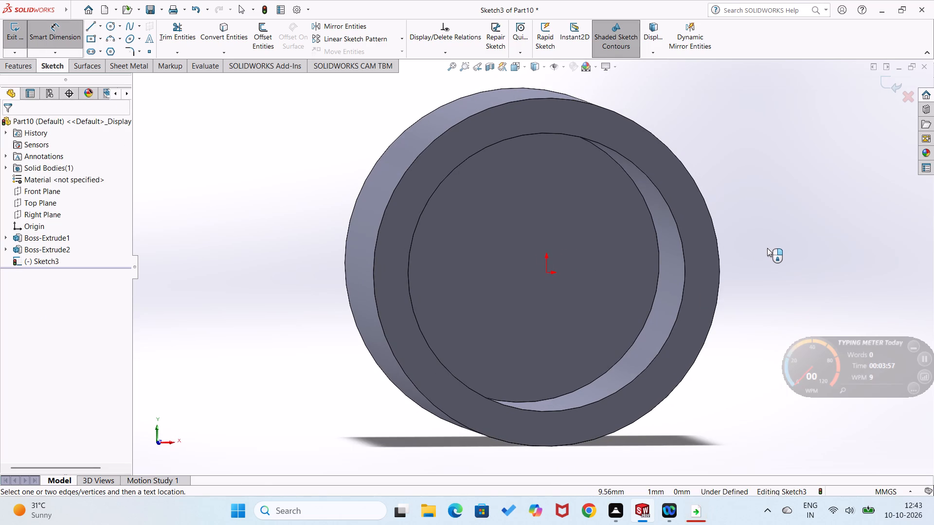
key(ctrl+8)
right_drag(722, 279, 797, 248)
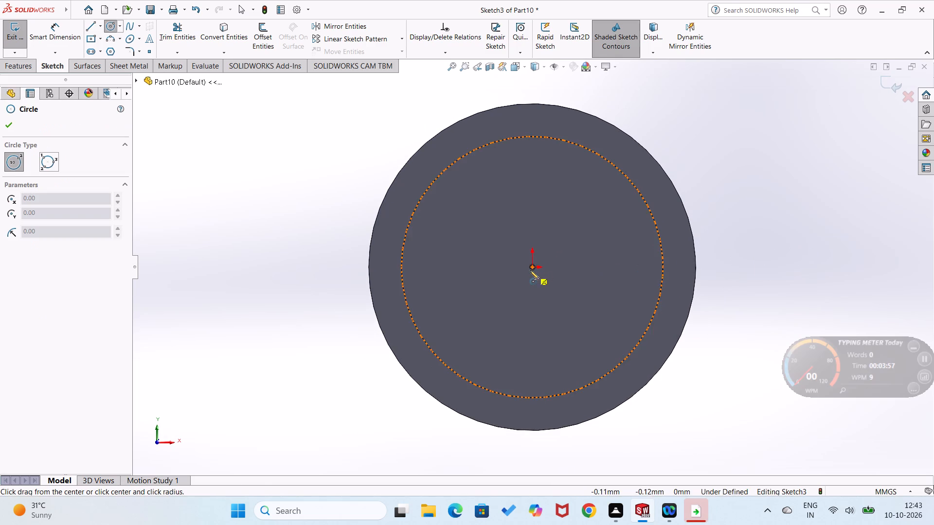
drag(534, 267, 543, 269)
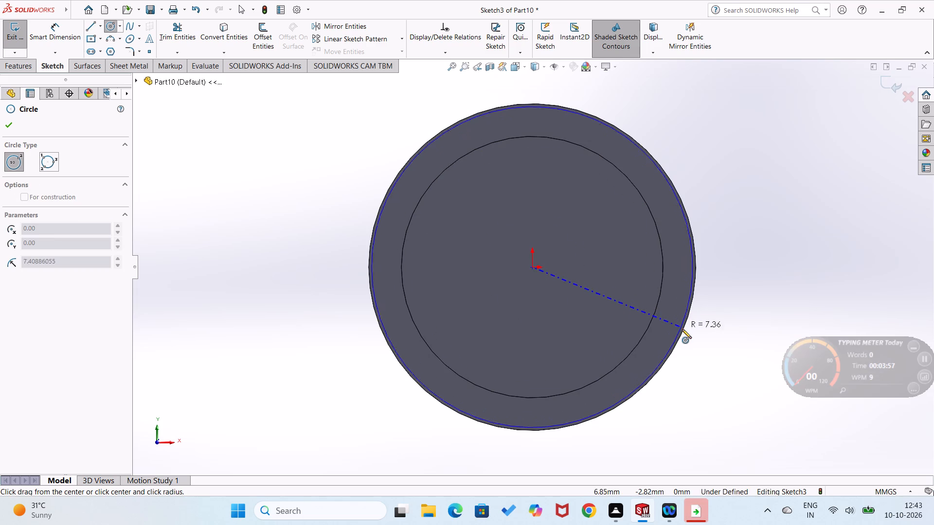
click(683, 330)
right_drag(705, 335, 727, 194)
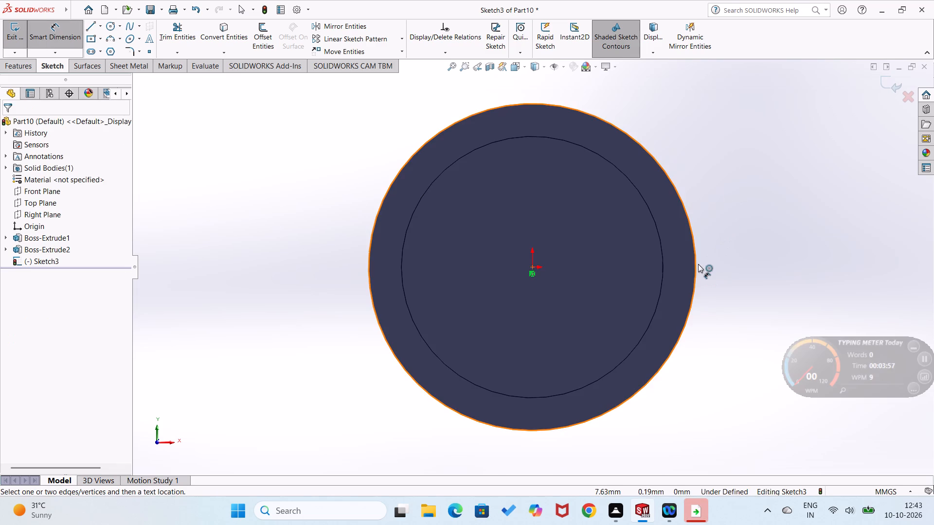
click(698, 264)
click(725, 272)
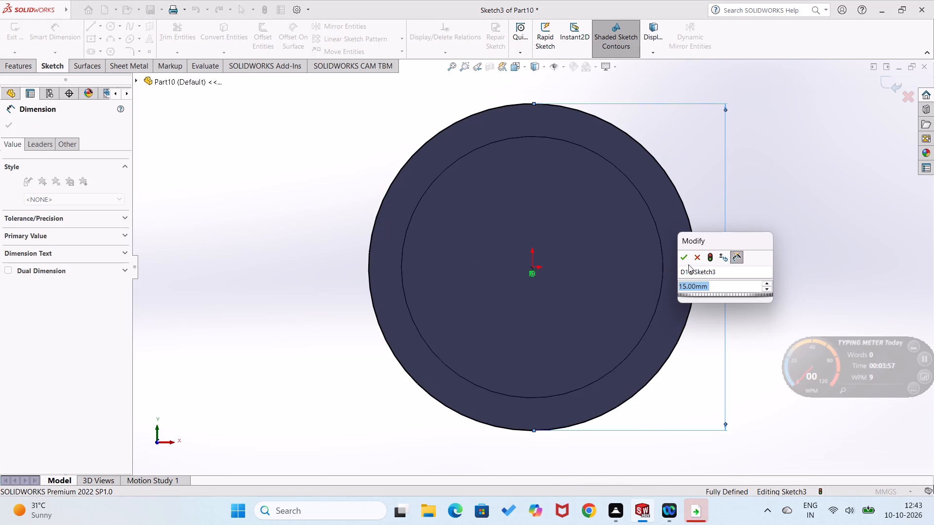
click(685, 261)
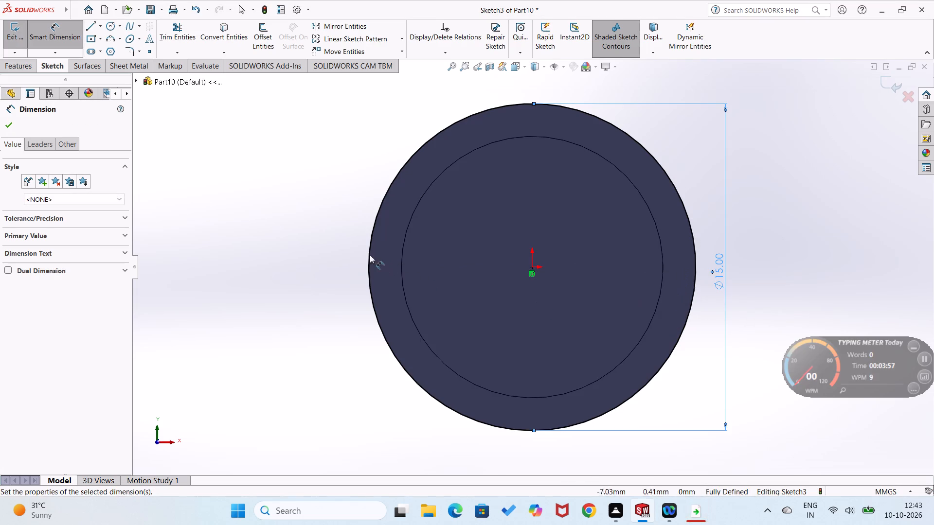
Sketch a larger circle centred on the origin around the 15 mm circle and dimension its diameter to 16 mm.
right_drag(294, 239, 379, 122)
right_drag(289, 252, 293, 167)
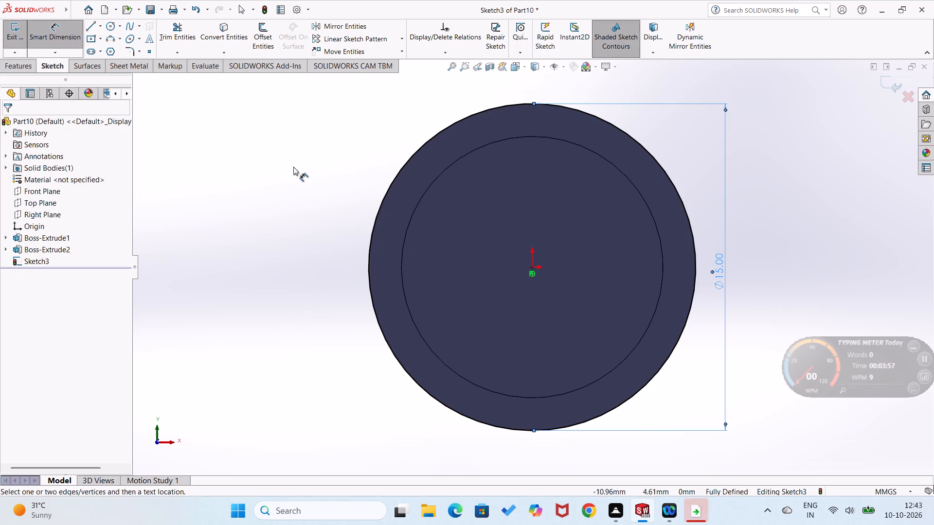
right_drag(302, 213, 397, 180)
click(533, 267)
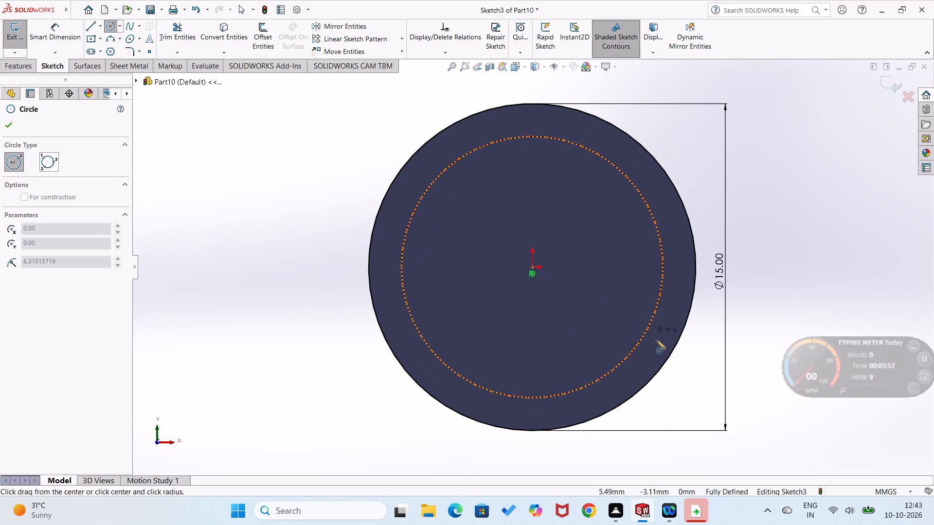
click(681, 364)
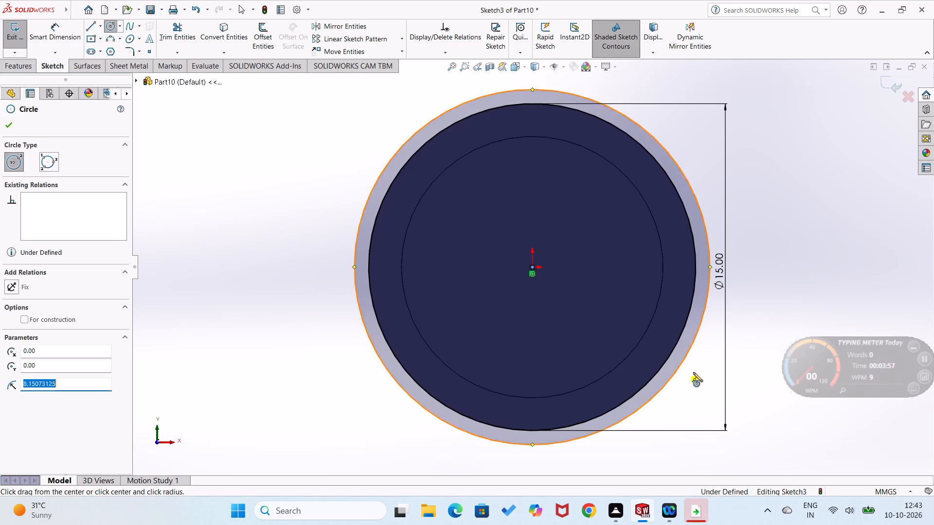
right_drag(756, 381, 757, 234)
click(706, 309)
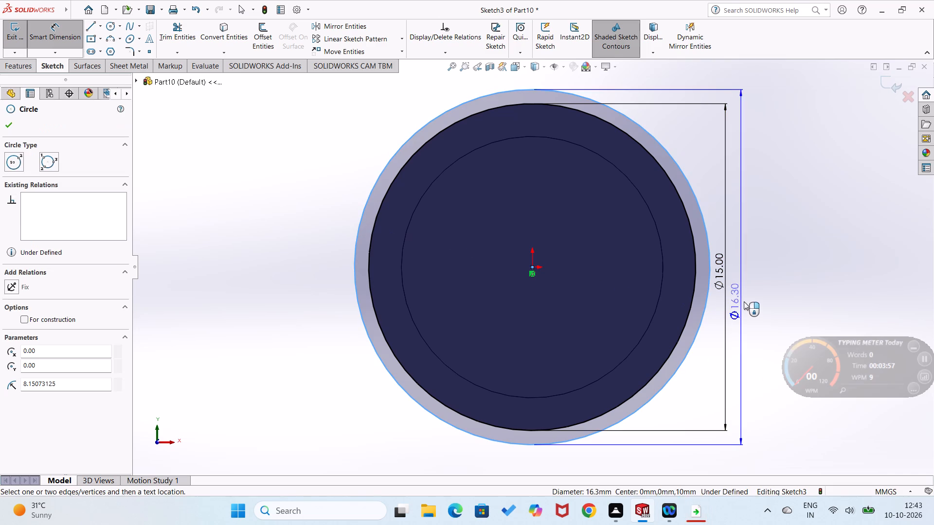
click(746, 299)
text(16)
key(Return)
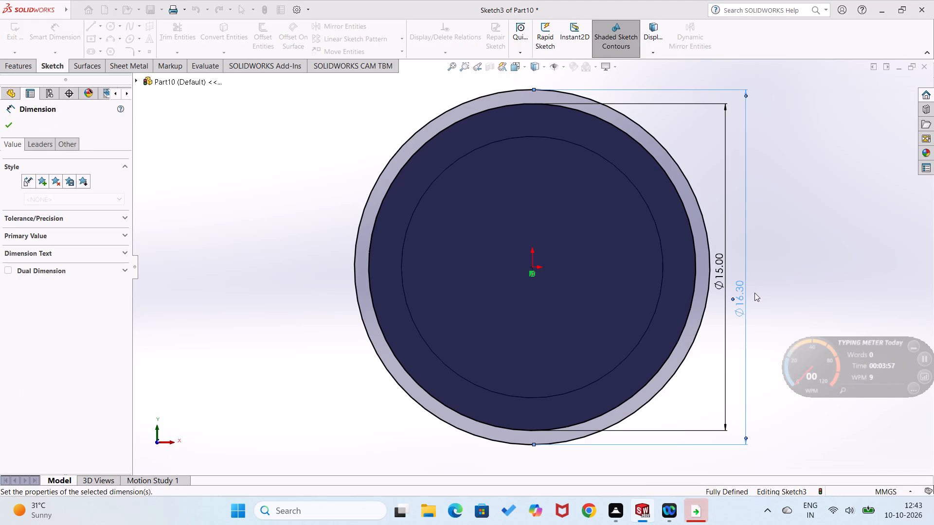
Set the outer circle's diameter to 16.5 mm.
double_click(747, 296)
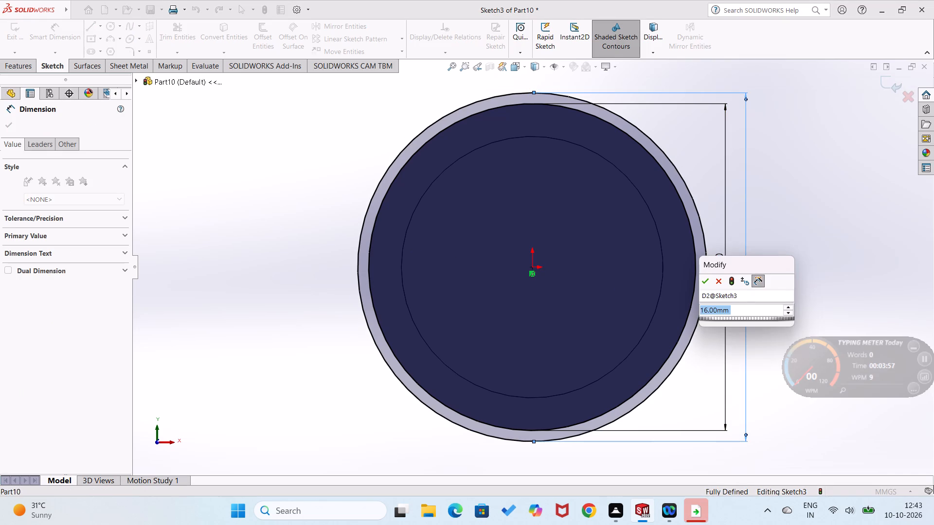
text(16.5)
key(Return)
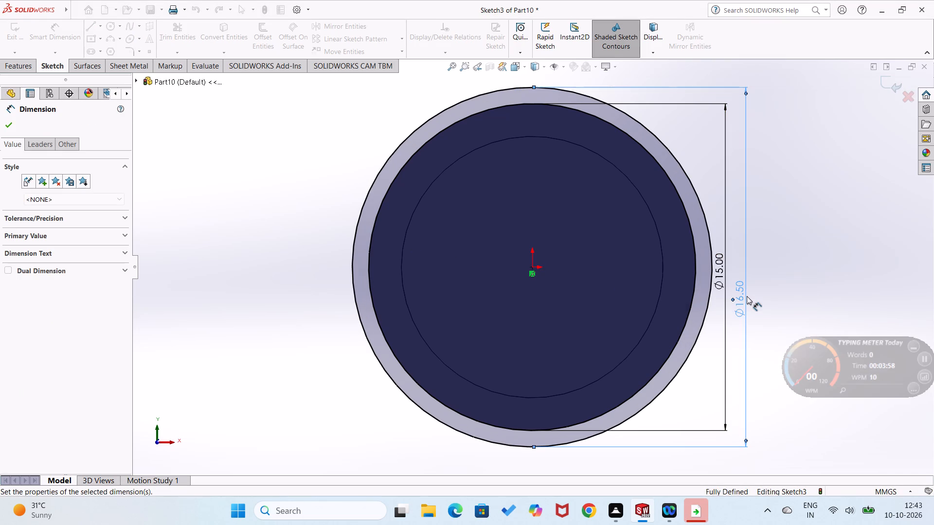
click(747, 296)
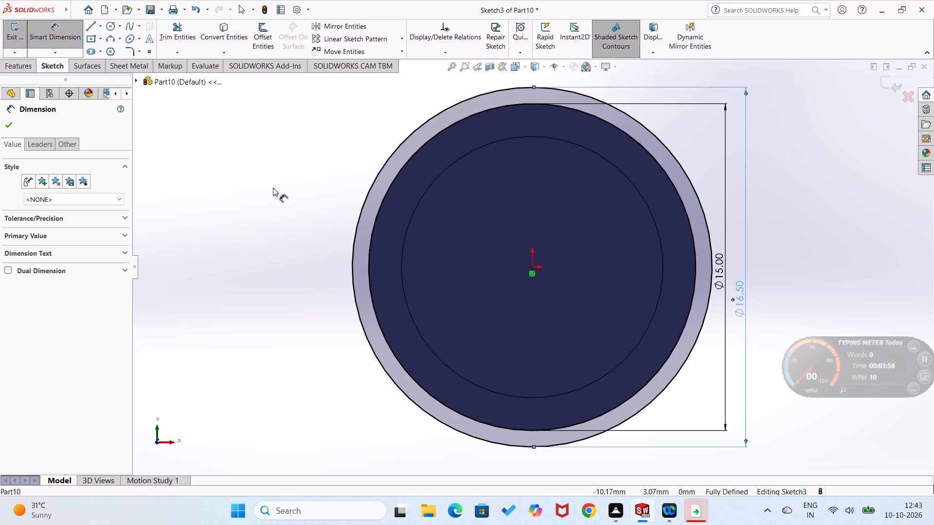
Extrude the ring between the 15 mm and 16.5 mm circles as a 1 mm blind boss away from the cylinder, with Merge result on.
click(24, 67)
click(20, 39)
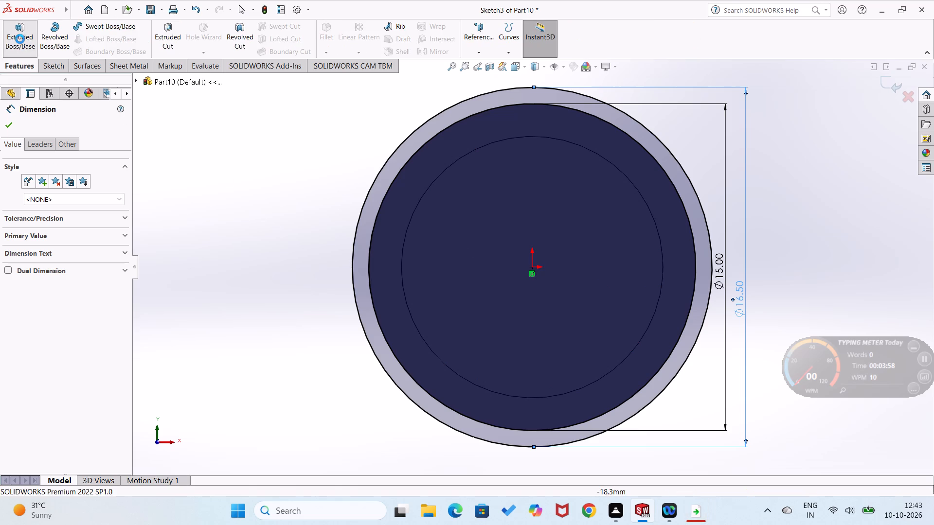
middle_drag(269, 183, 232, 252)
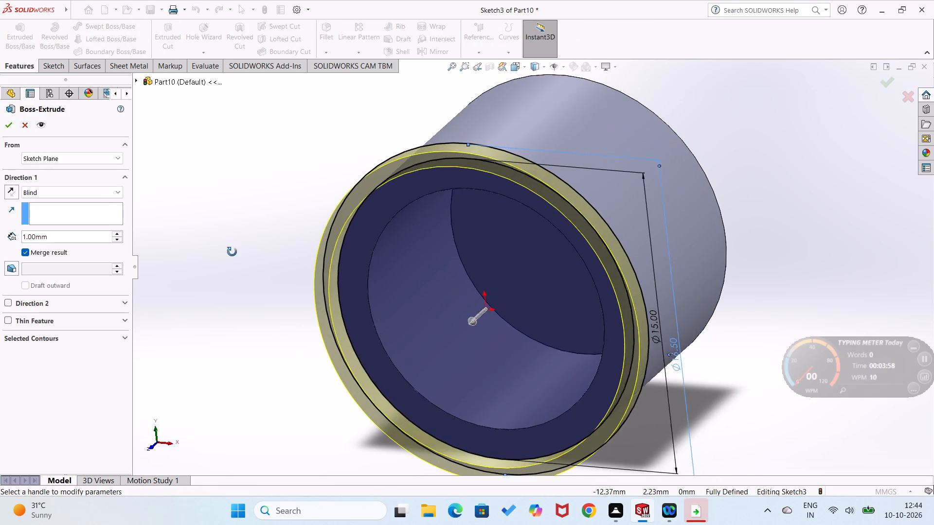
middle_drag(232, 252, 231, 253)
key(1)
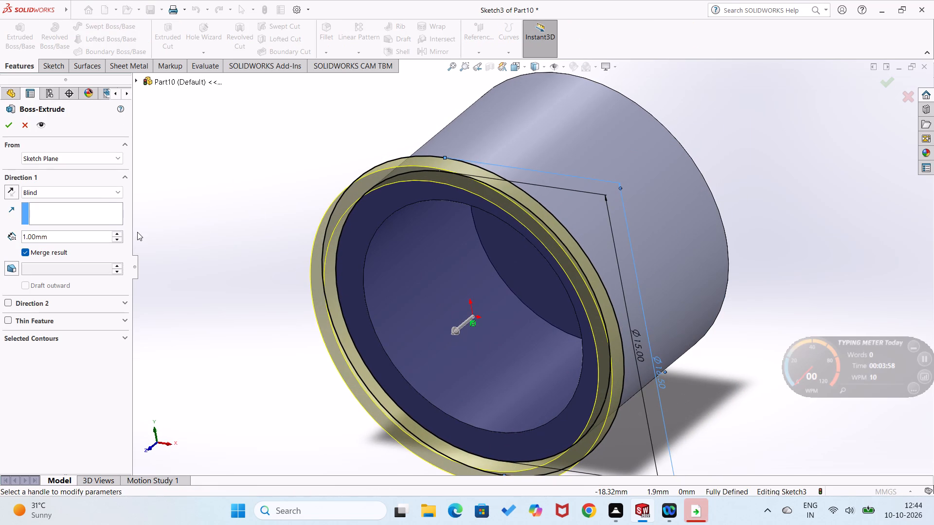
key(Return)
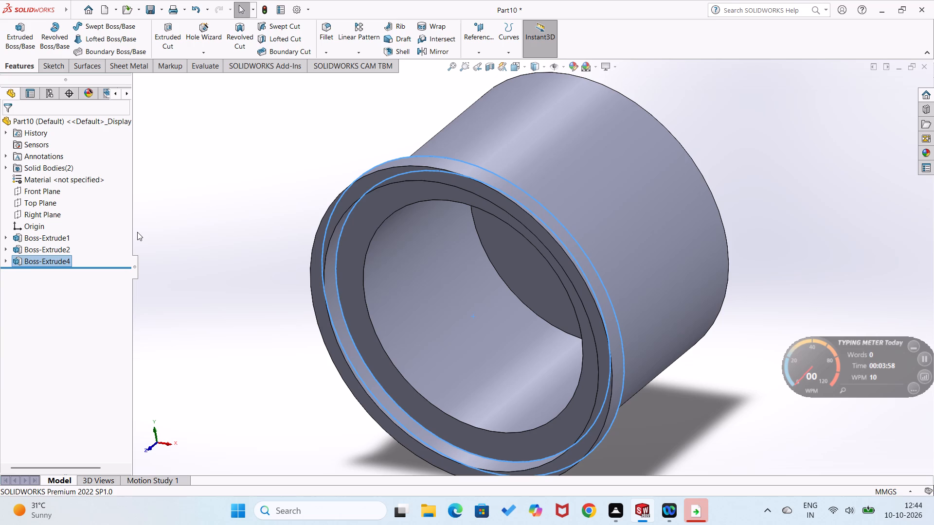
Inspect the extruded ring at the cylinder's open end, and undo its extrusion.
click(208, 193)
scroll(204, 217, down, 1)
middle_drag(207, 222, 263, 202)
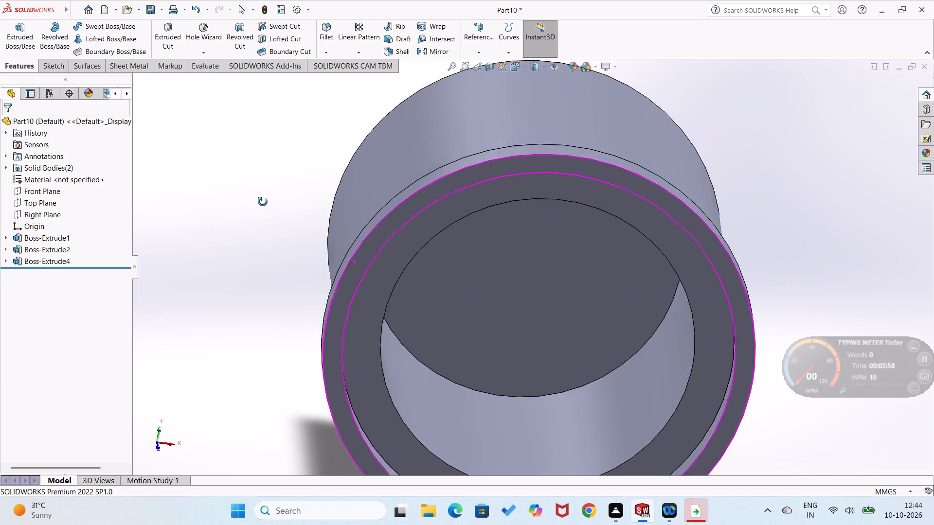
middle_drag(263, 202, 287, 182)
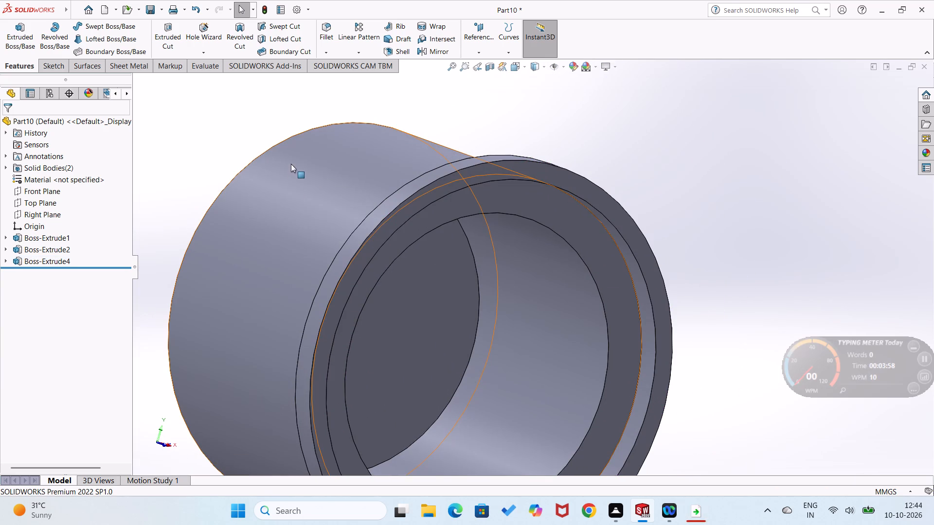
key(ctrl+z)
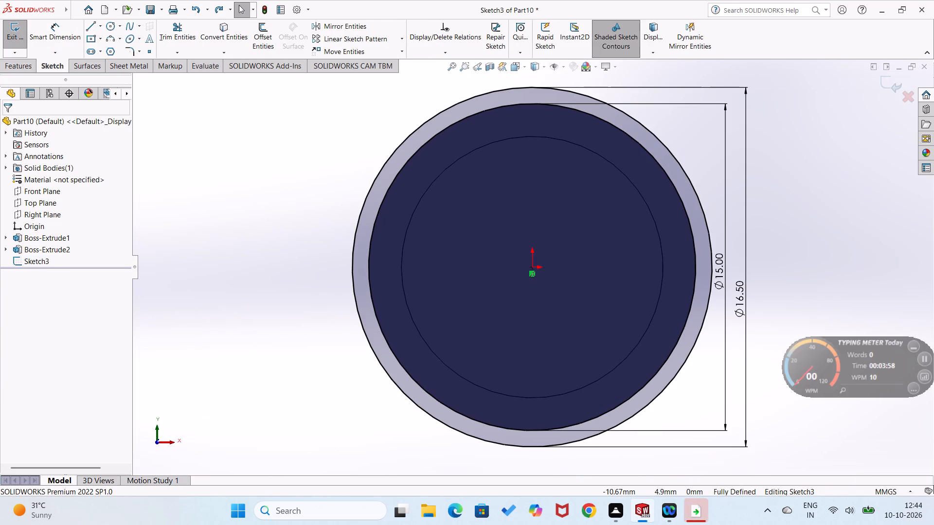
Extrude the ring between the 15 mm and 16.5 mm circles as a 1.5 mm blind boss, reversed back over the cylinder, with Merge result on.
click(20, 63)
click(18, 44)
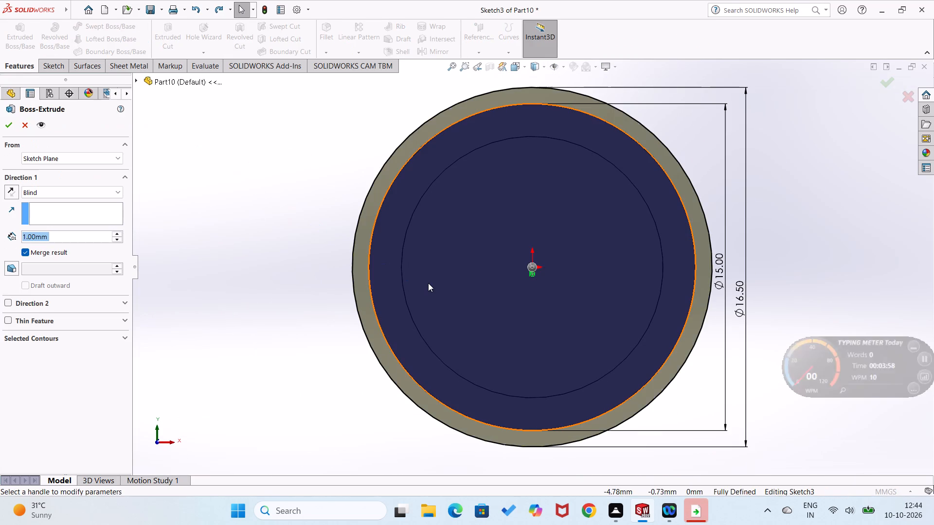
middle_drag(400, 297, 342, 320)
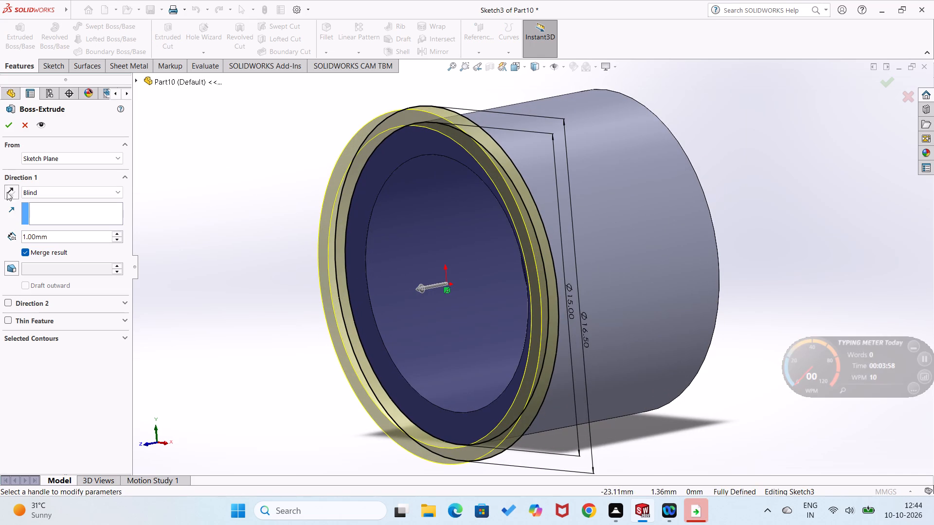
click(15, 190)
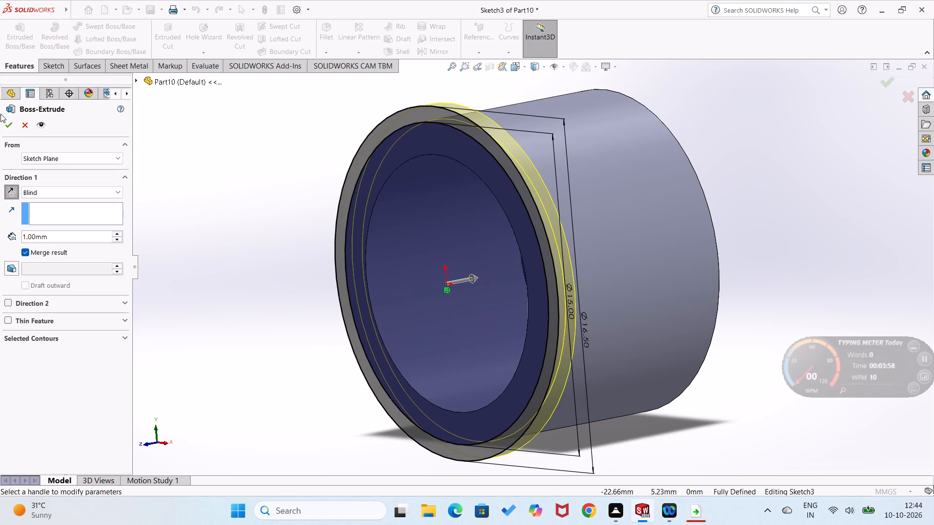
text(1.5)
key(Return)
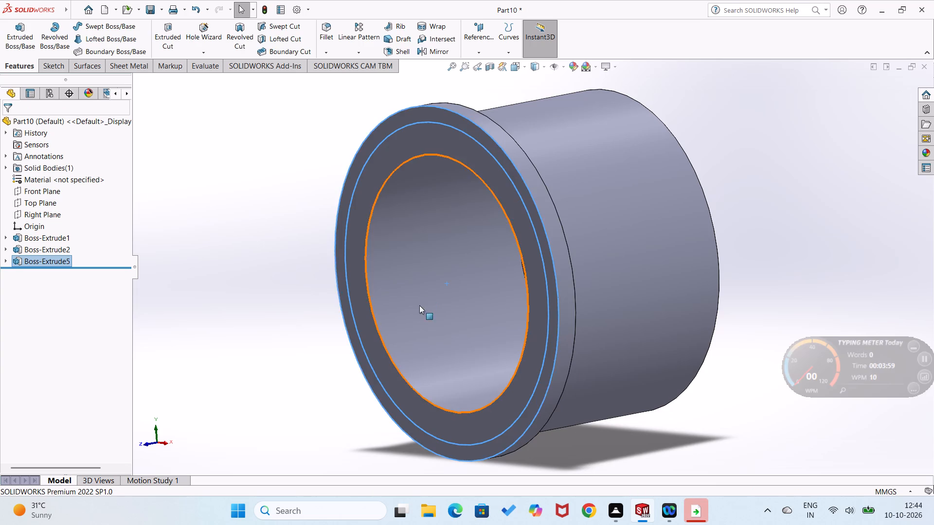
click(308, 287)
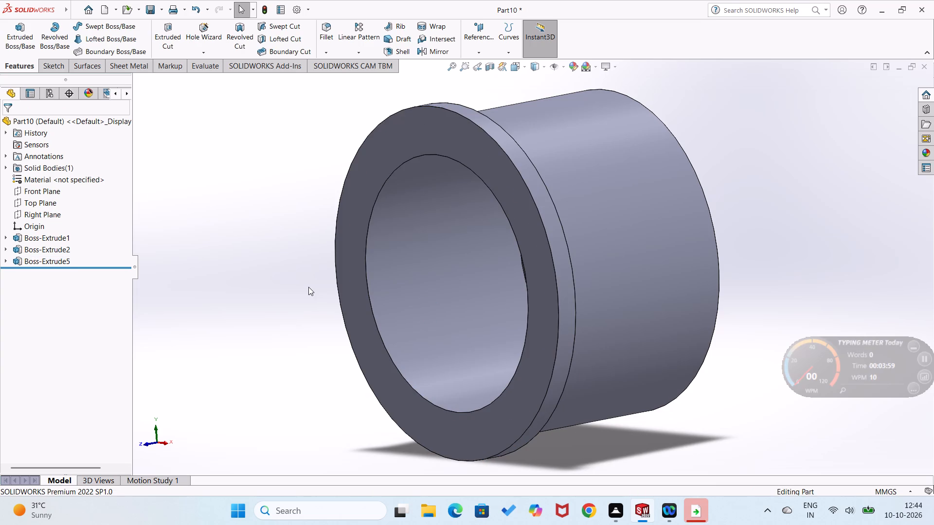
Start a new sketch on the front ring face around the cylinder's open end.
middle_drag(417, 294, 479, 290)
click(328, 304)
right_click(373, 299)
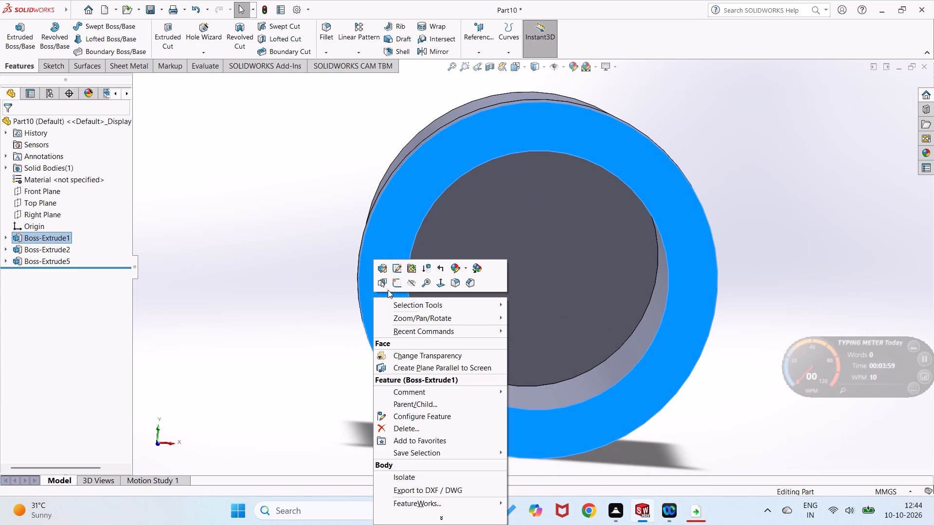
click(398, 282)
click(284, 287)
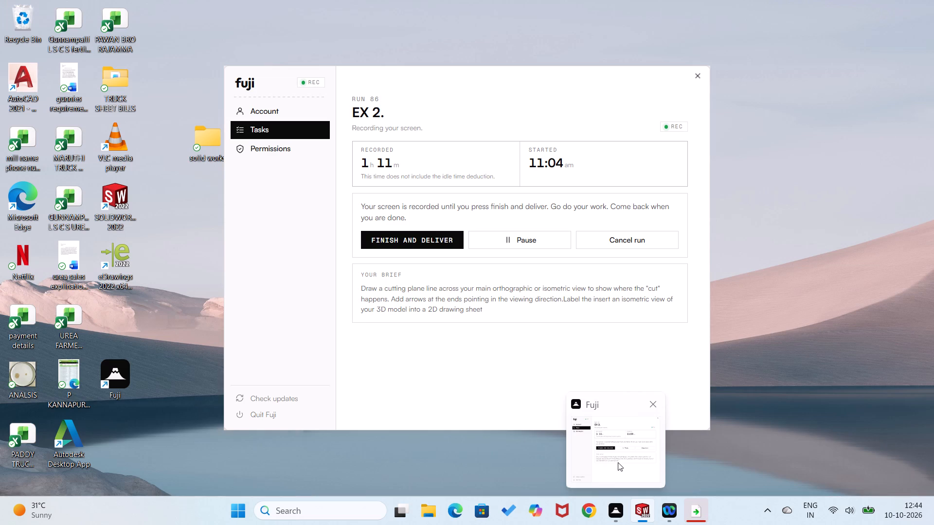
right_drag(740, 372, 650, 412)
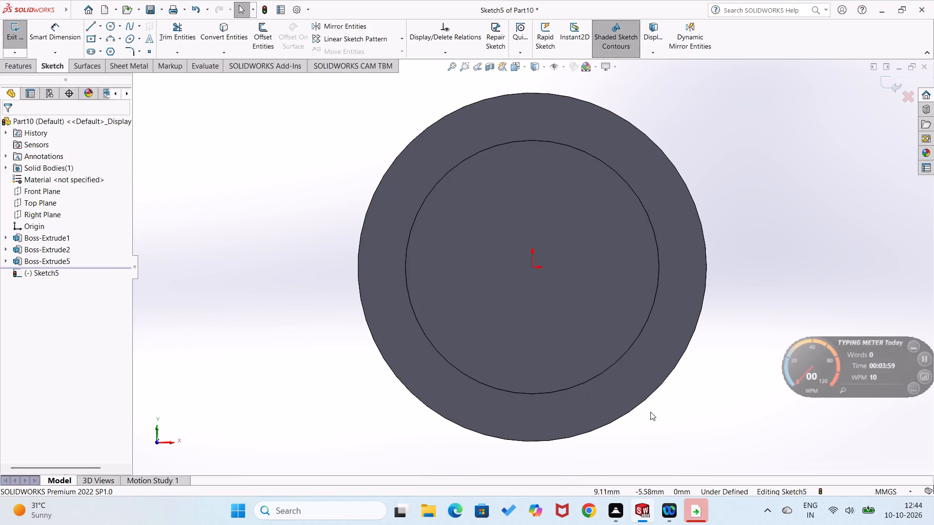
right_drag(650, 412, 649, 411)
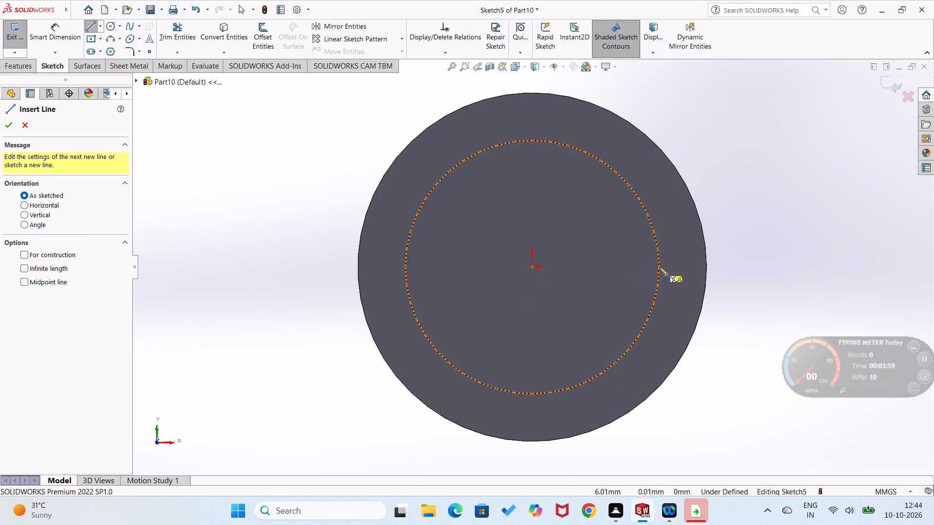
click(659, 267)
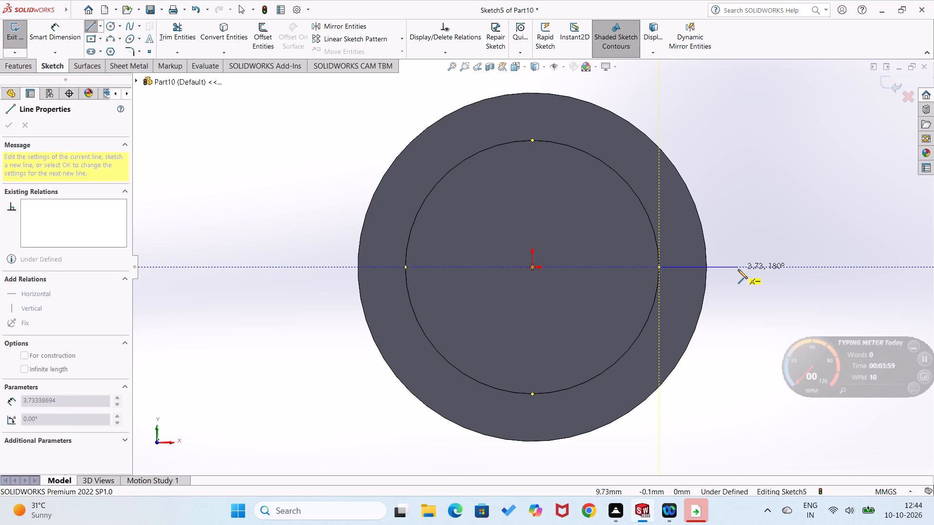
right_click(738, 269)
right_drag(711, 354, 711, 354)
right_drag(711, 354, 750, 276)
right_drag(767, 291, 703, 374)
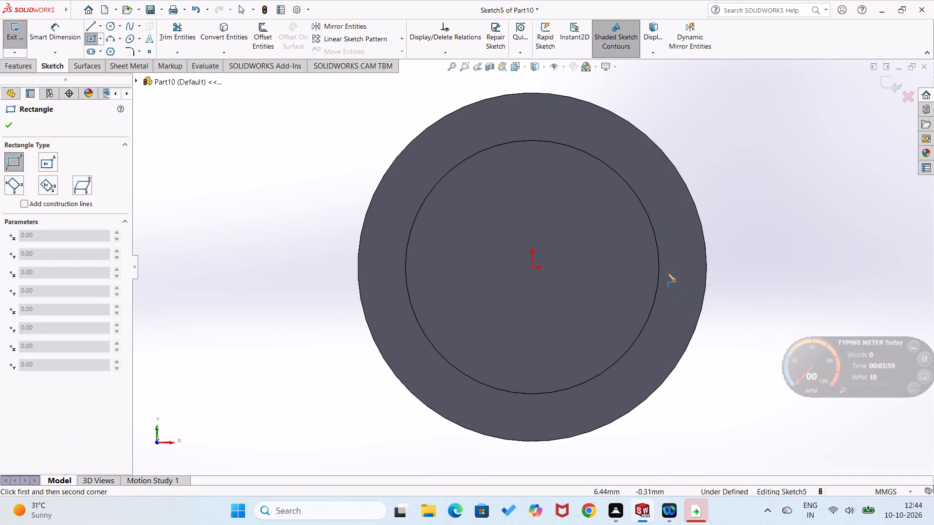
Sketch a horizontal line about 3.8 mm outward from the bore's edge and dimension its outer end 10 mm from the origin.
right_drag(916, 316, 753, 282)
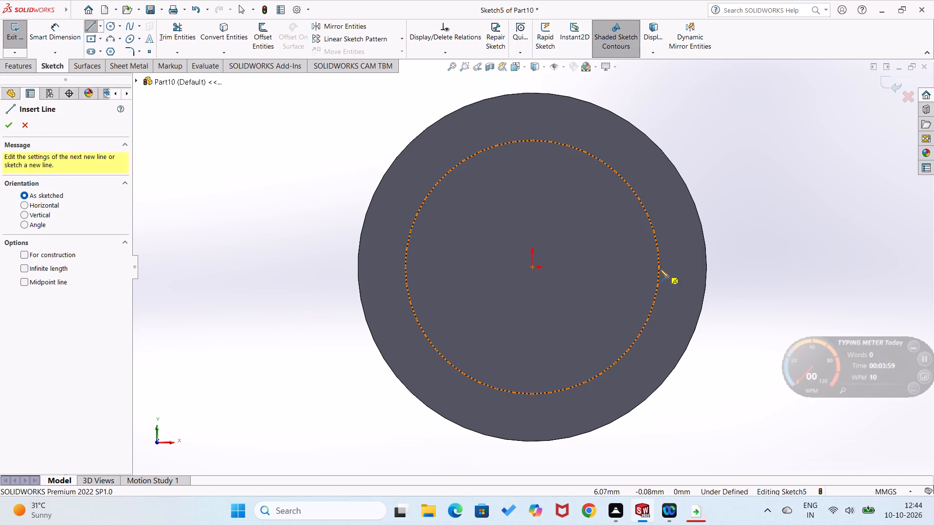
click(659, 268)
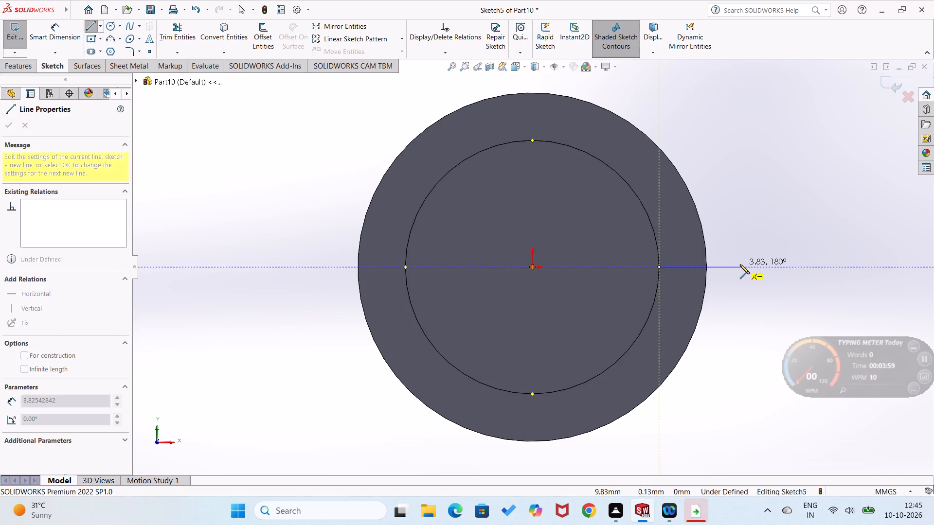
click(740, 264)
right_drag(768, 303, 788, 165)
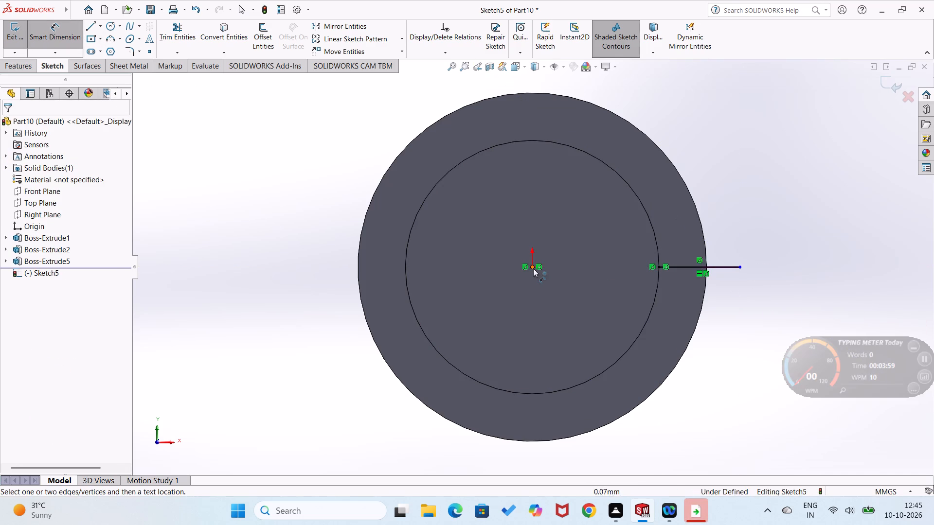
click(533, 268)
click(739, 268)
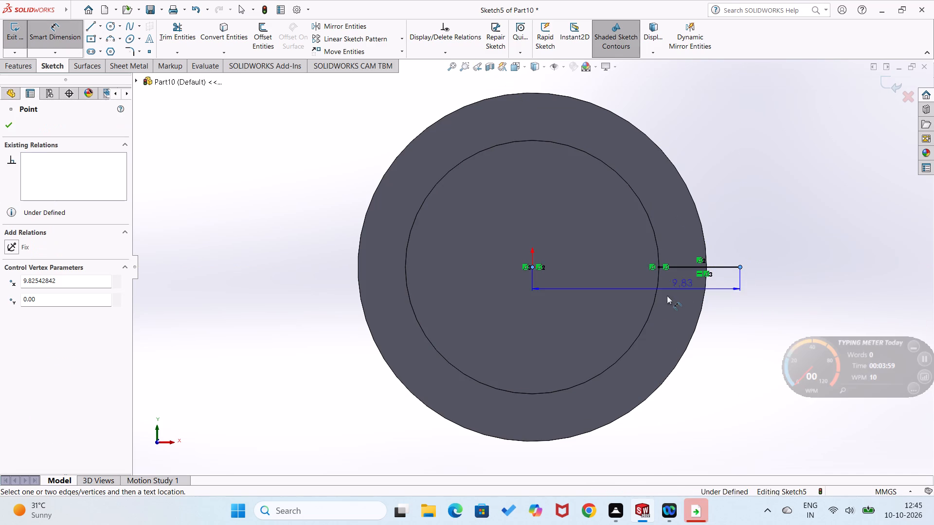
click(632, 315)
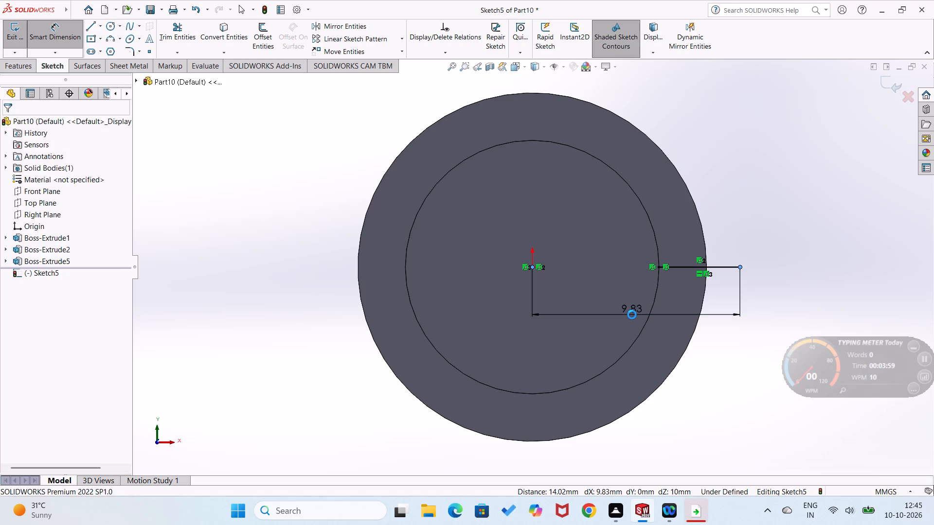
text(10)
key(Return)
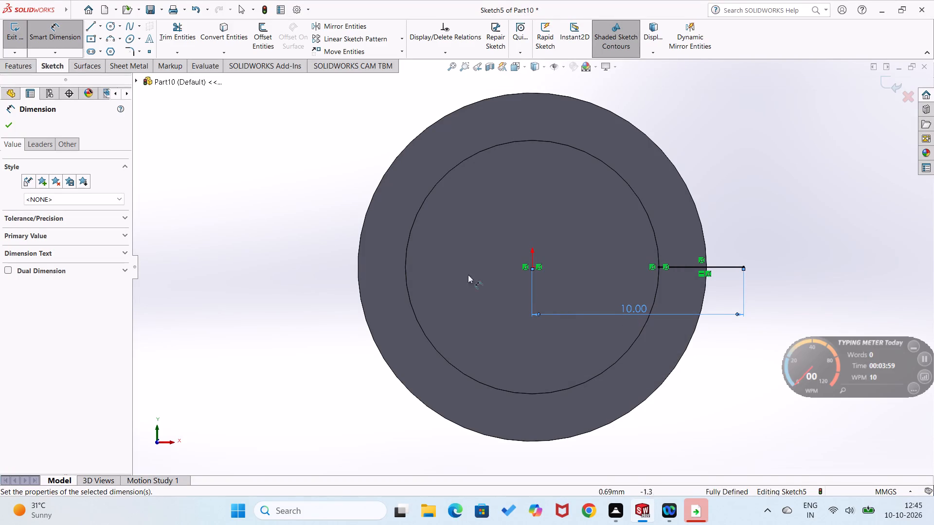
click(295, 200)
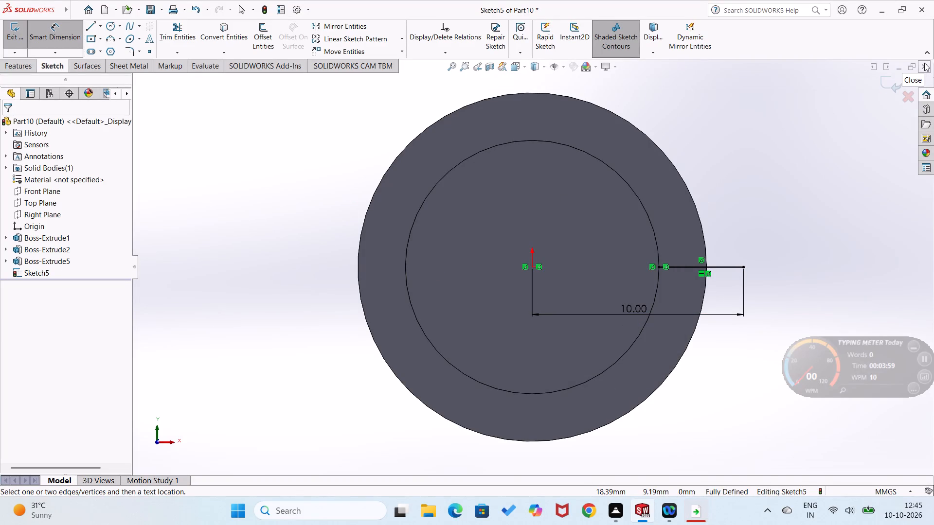
Close the flanged cylinder part without saving its changes.
click(924, 64)
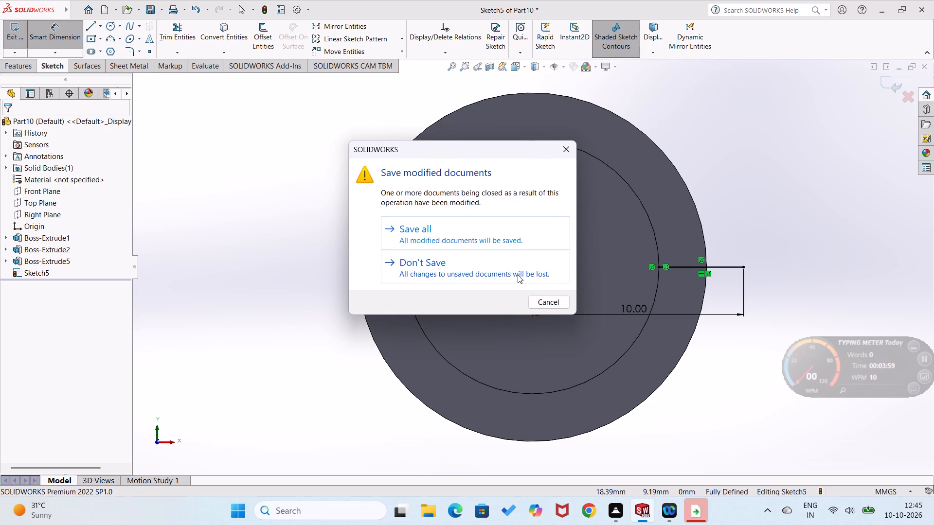
click(518, 275)
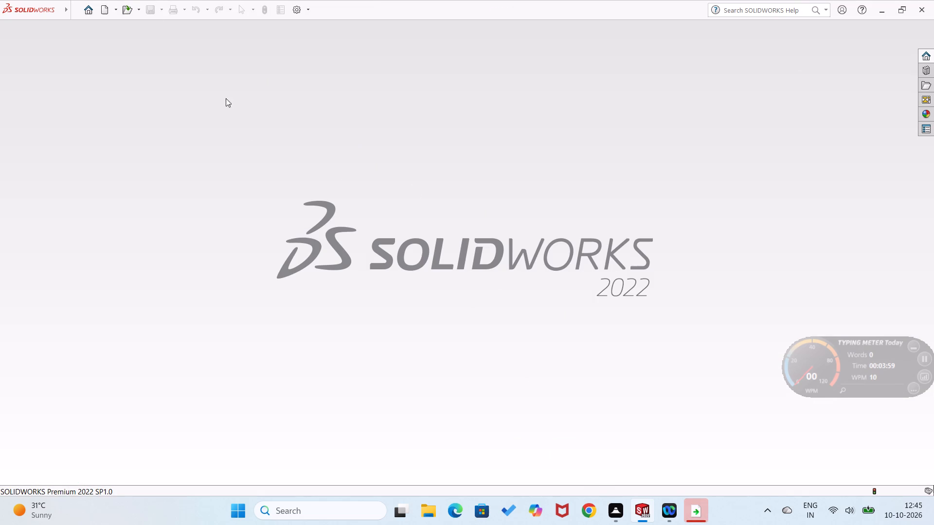
Create a new part document.
click(45, 41)
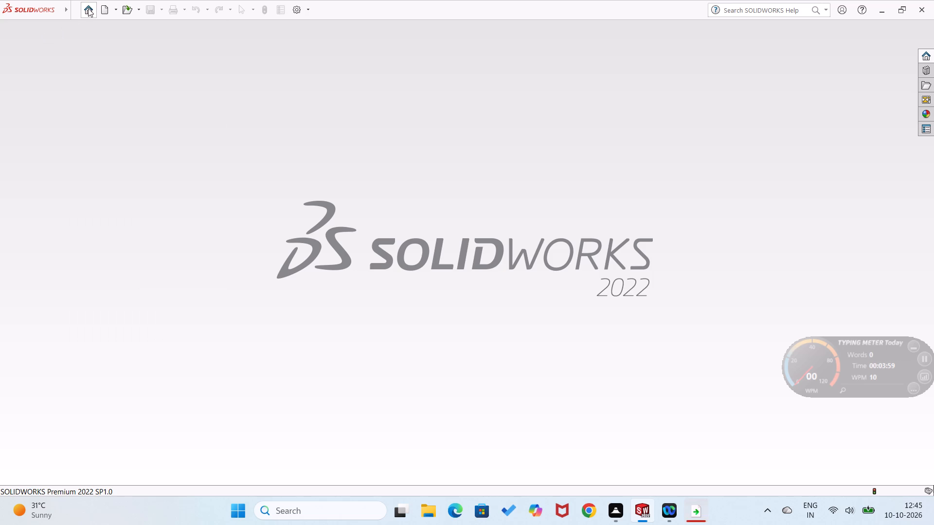
click(88, 8)
click(250, 141)
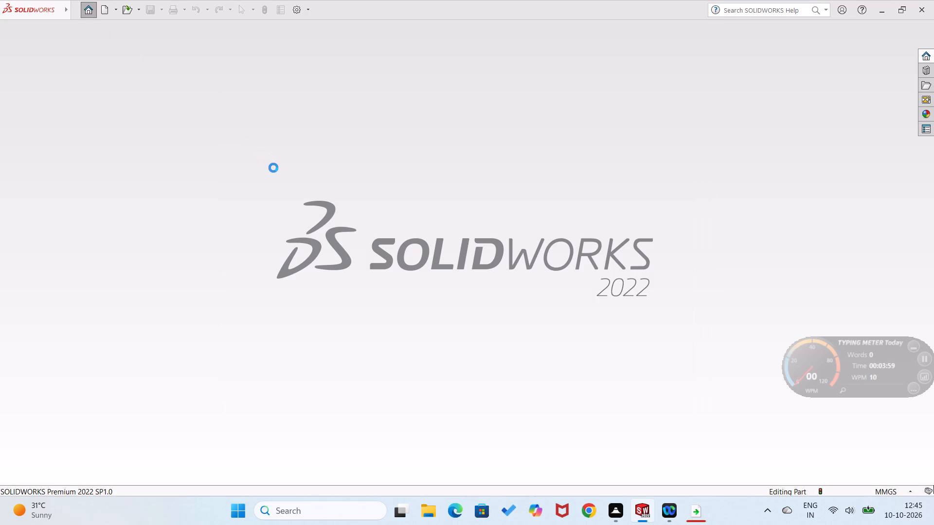
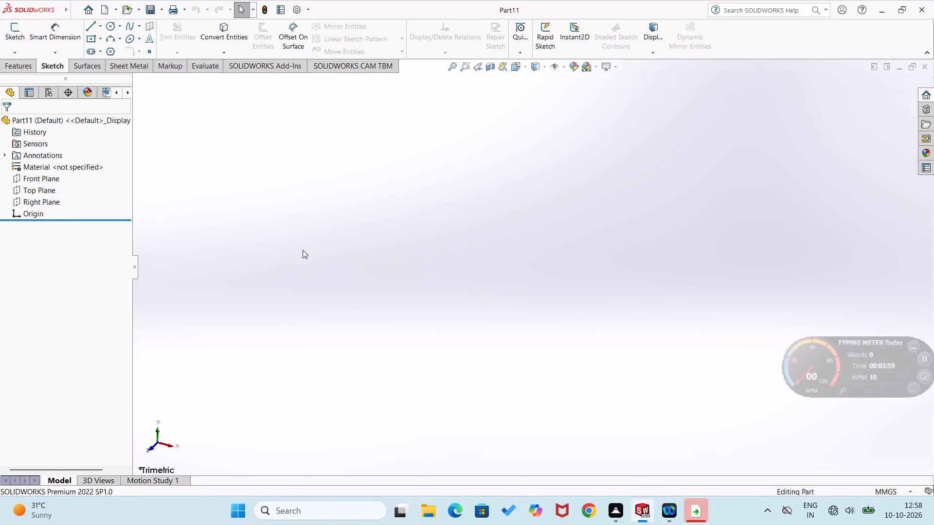
Sketch a circle centred on the origin on the Front Plane and dimension its diameter to 64 mm.
right_click(34, 180)
click(43, 171)
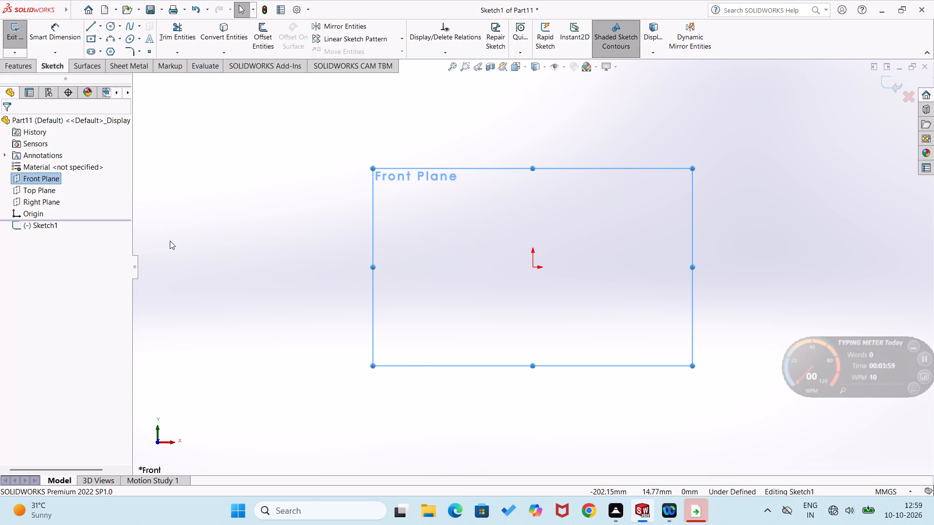
right_drag(236, 279, 302, 269)
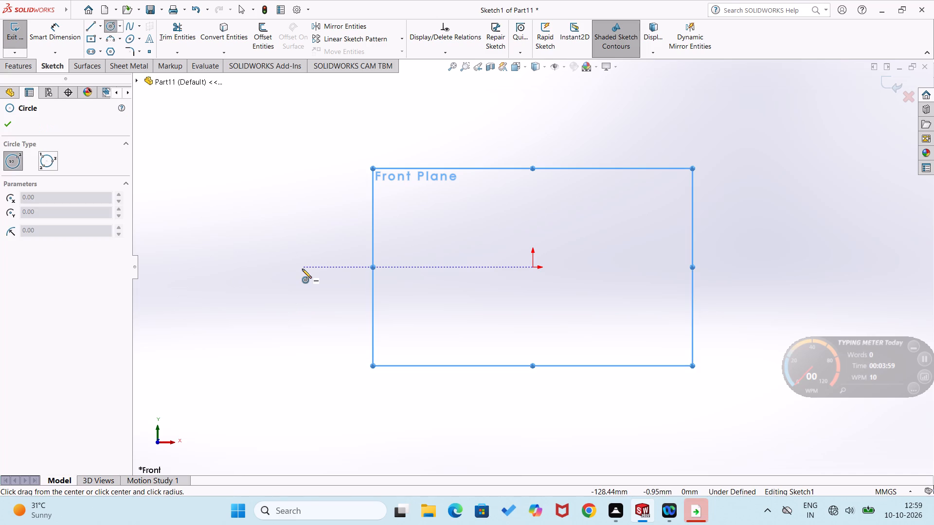
click(533, 269)
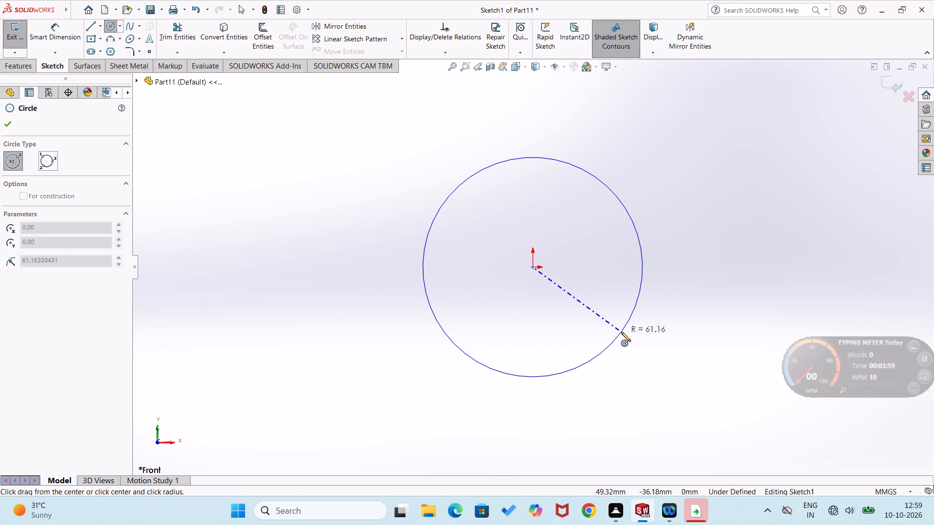
click(621, 332)
right_drag(683, 376, 730, 260)
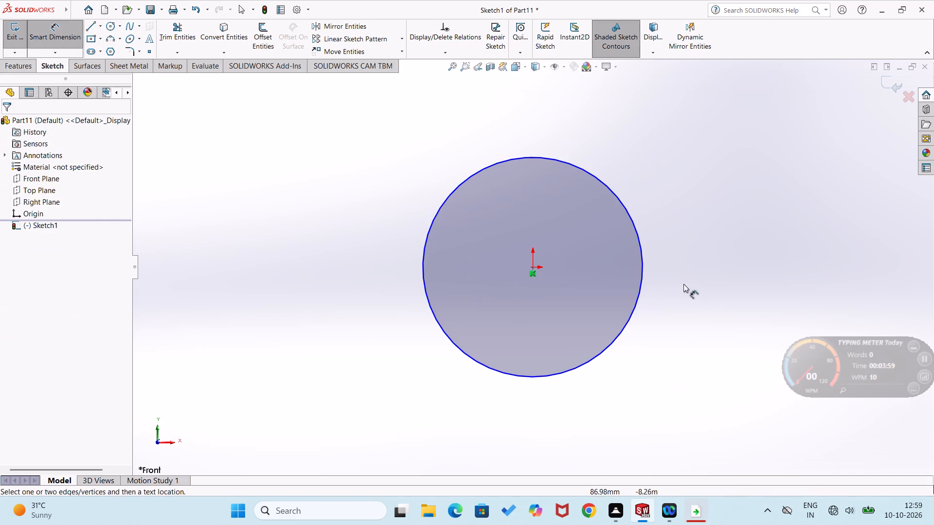
click(639, 292)
click(659, 292)
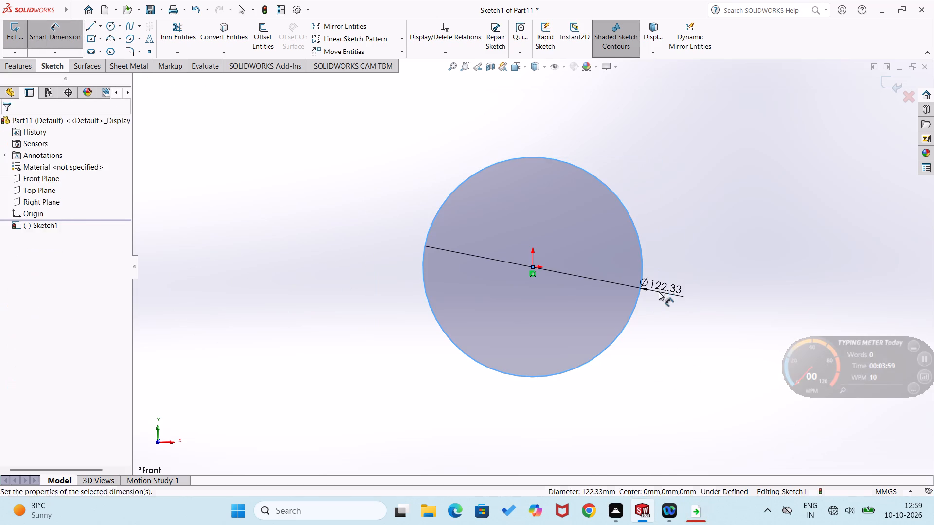
text(64)
key(Return)
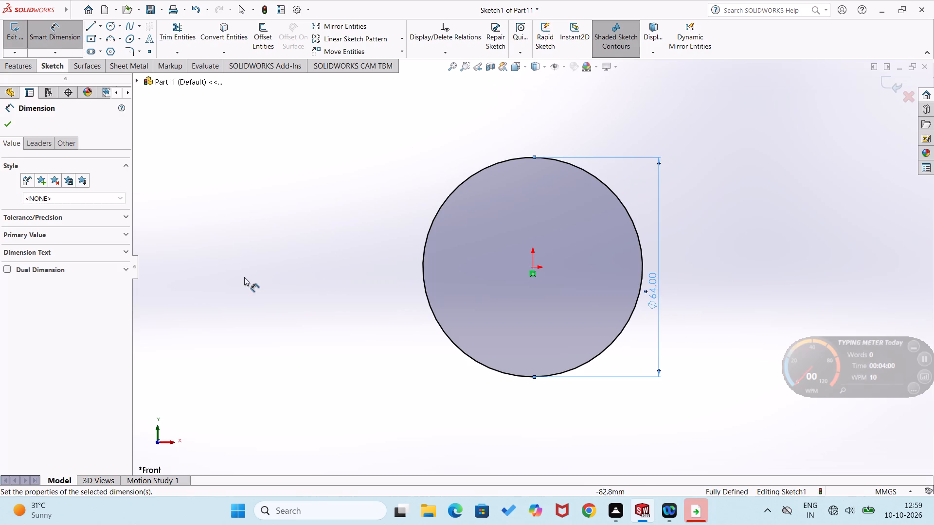
click(244, 277)
Extrude the 64 mm circle as a boss with a blind depth of 2 mm.
click(25, 68)
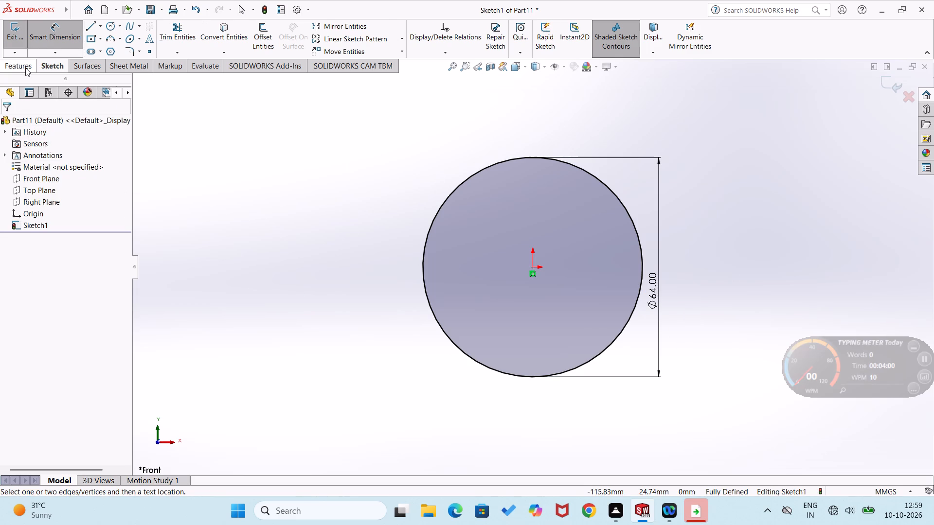
click(18, 43)
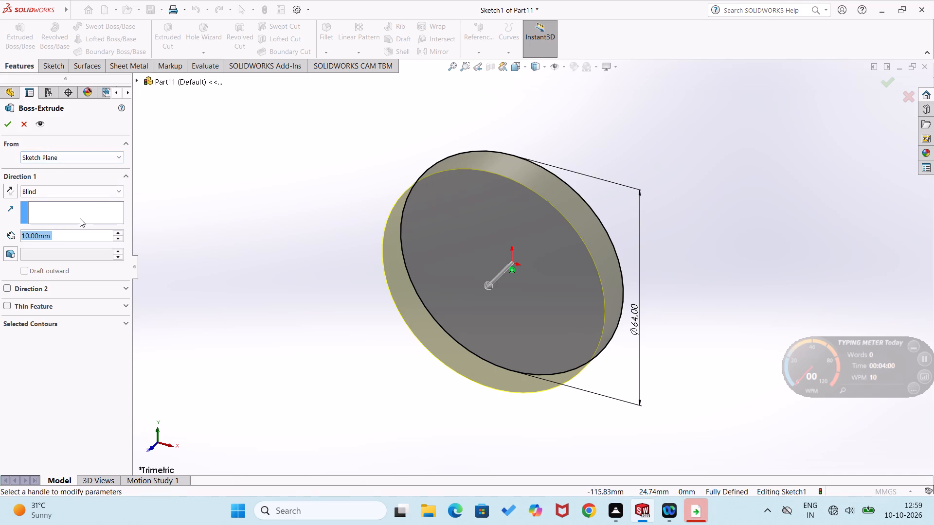
key(2)
key(Return)
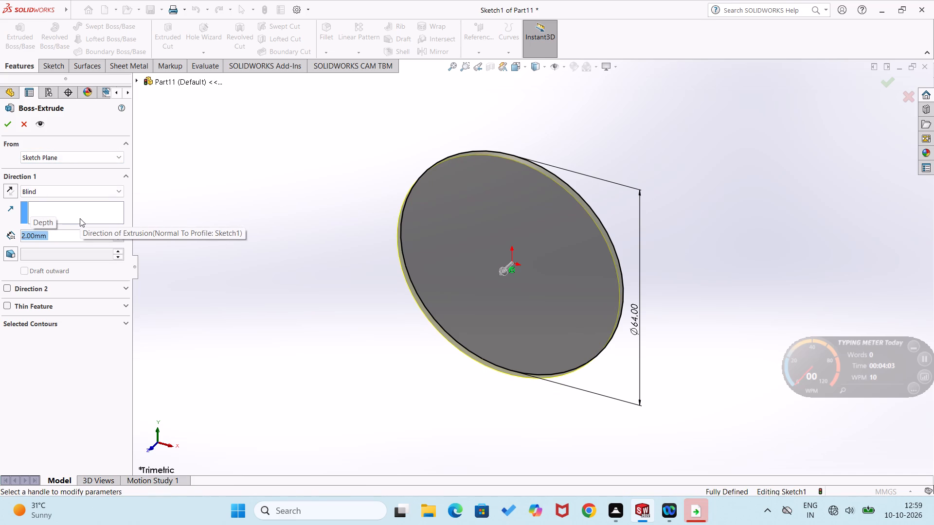
click(5, 120)
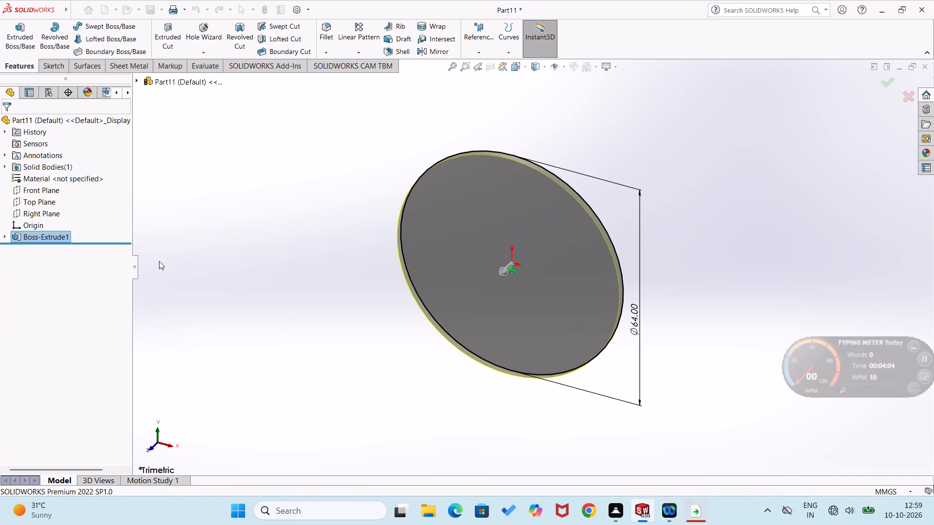
click(172, 270)
Start a sketch on the disc's front face and draw an origin-centred circle with a 48 mm diameter.
right_click(466, 304)
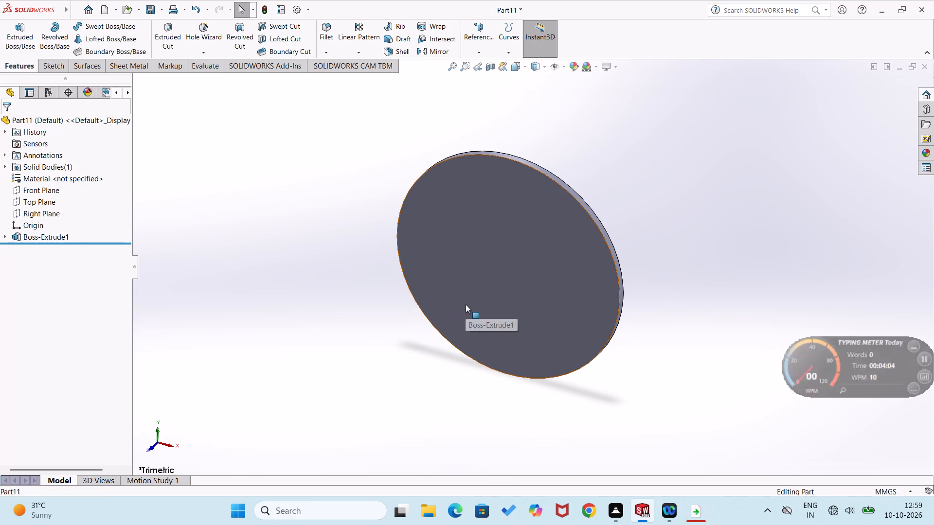
click(492, 288)
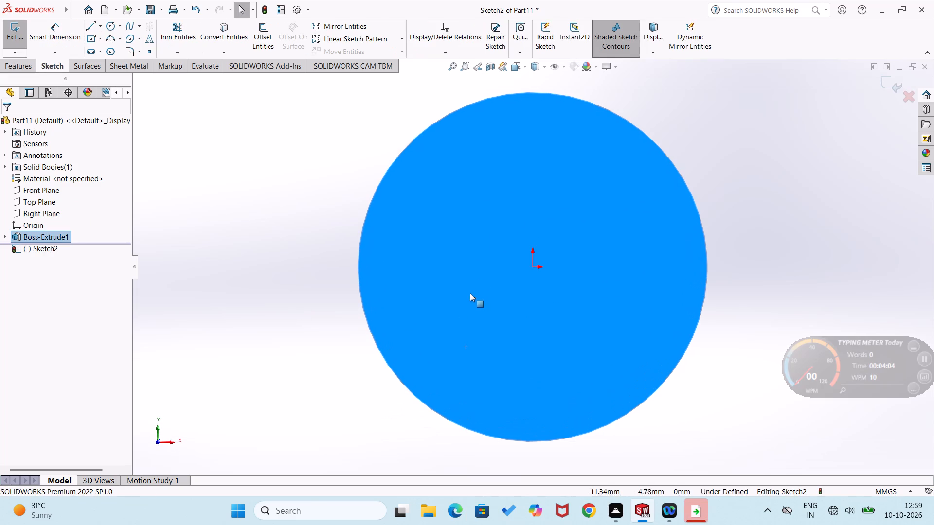
right_drag(277, 319, 349, 335)
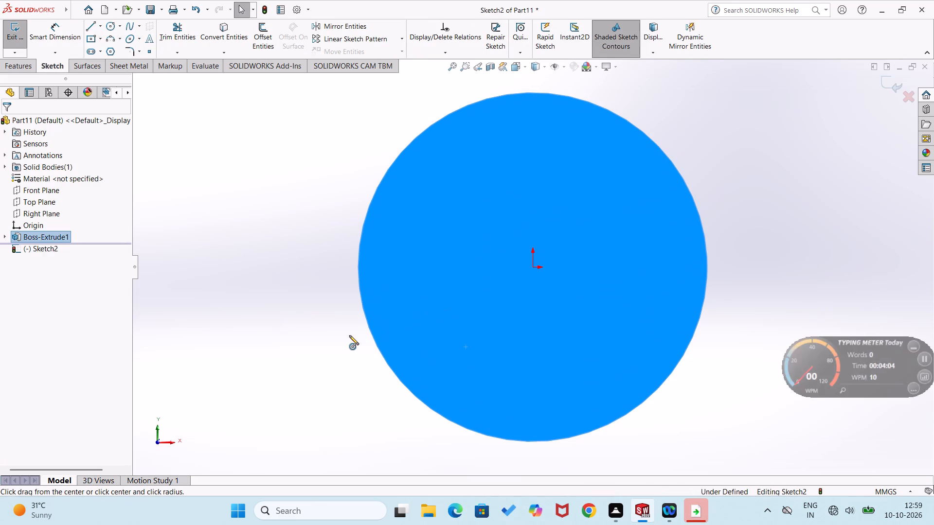
right_drag(349, 335, 355, 334)
click(534, 266)
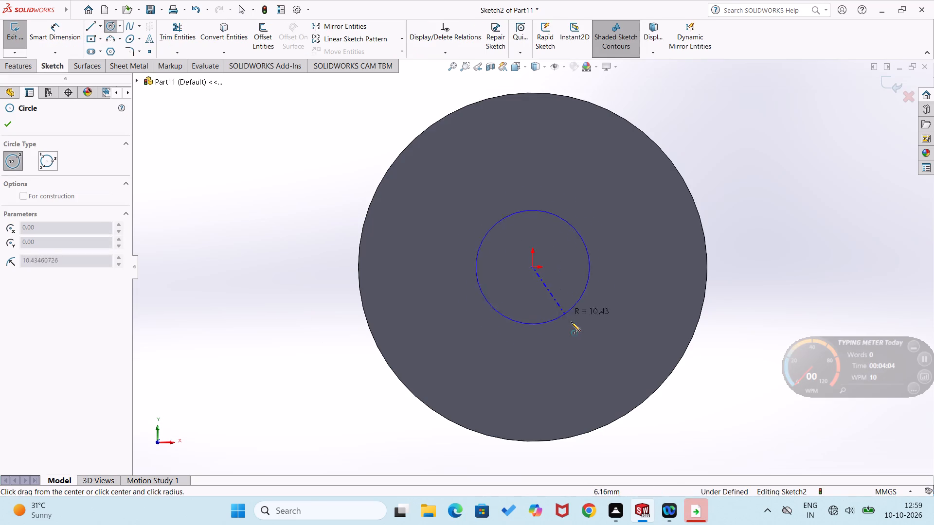
click(600, 355)
right_drag(701, 412, 725, 264)
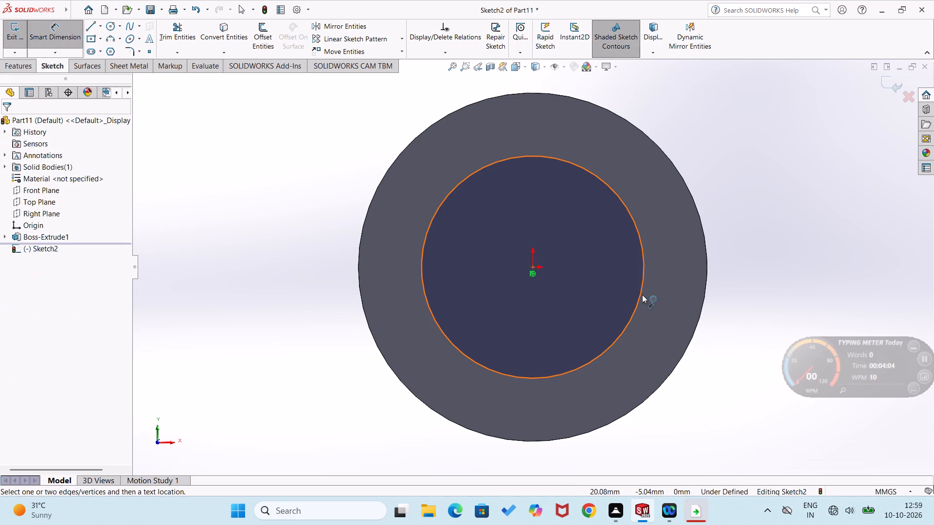
drag(642, 295, 647, 295)
click(734, 296)
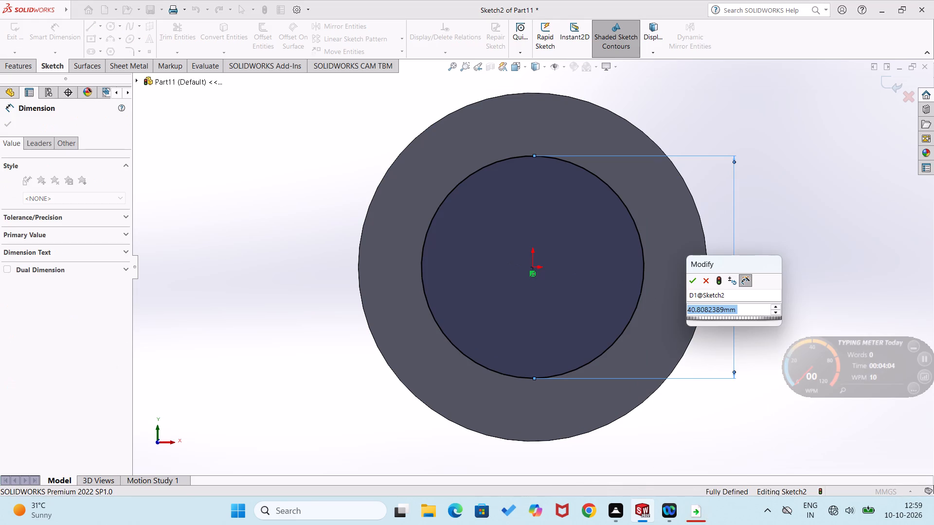
text(48)
key(Return)
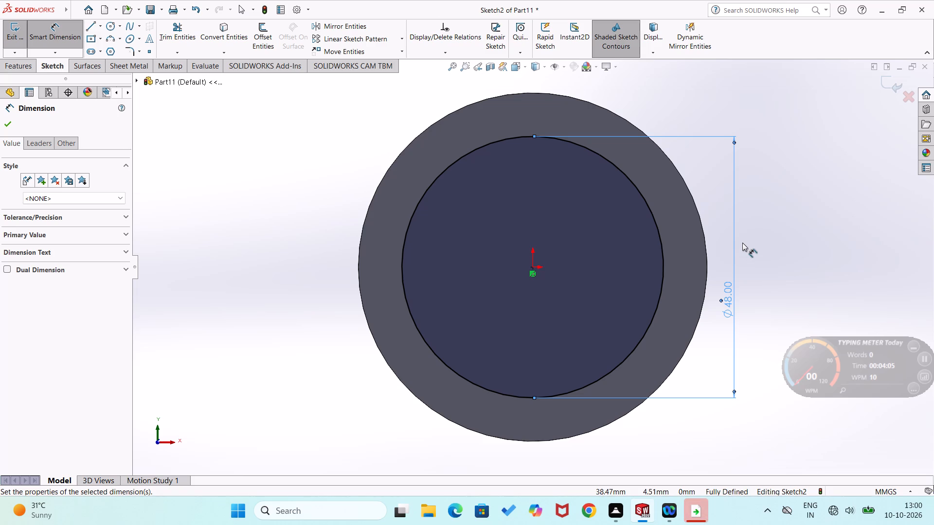
Sketch a stepped outline between circle and rim: horizontal top line, short rim arc, short horizontal line, vertical line, and lower line about 6.5 mm long.
scroll(744, 252, down, 3)
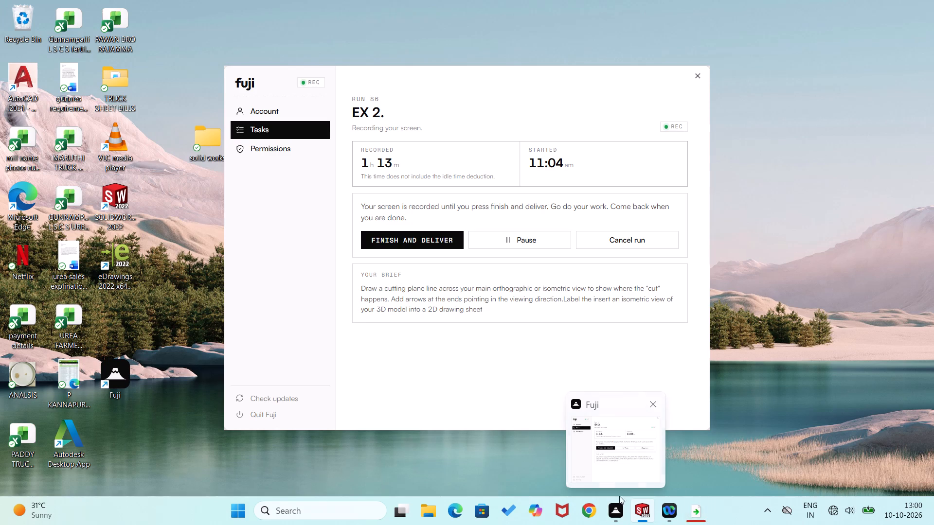
right_drag(763, 257, 723, 292)
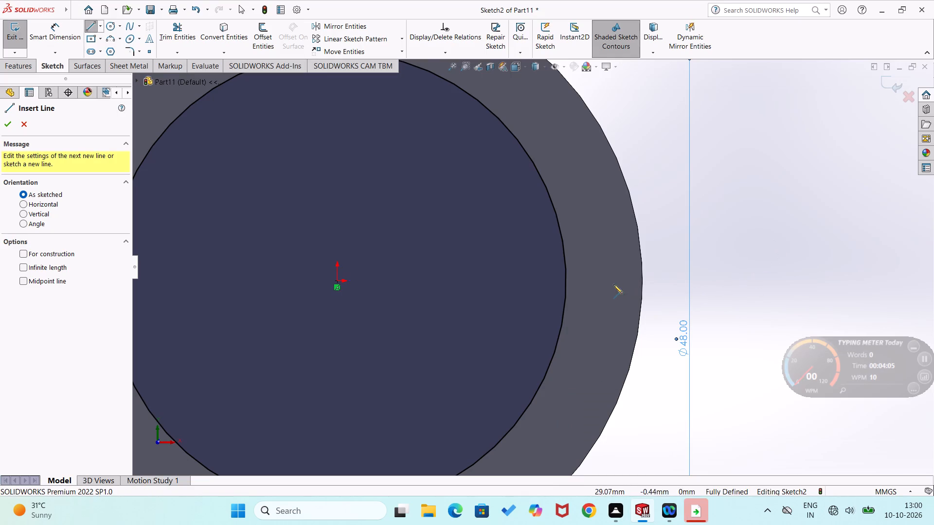
click(565, 280)
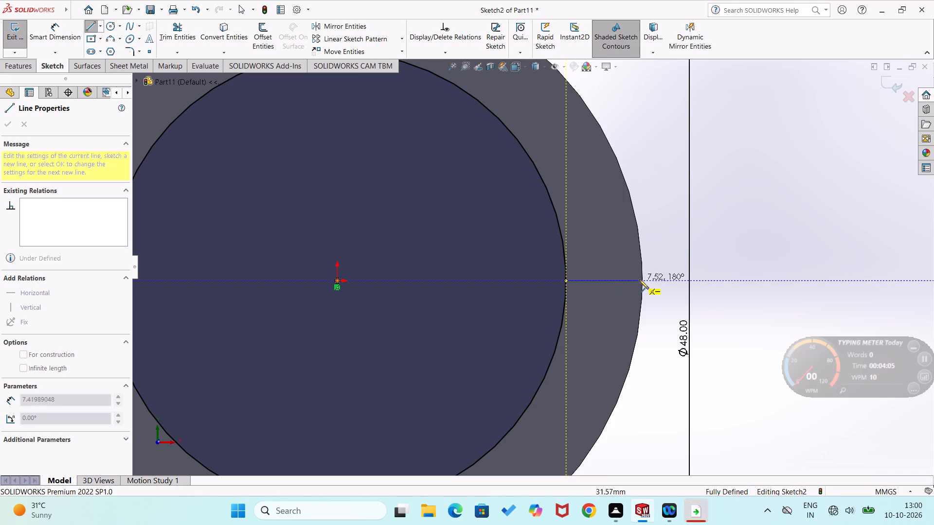
click(642, 280)
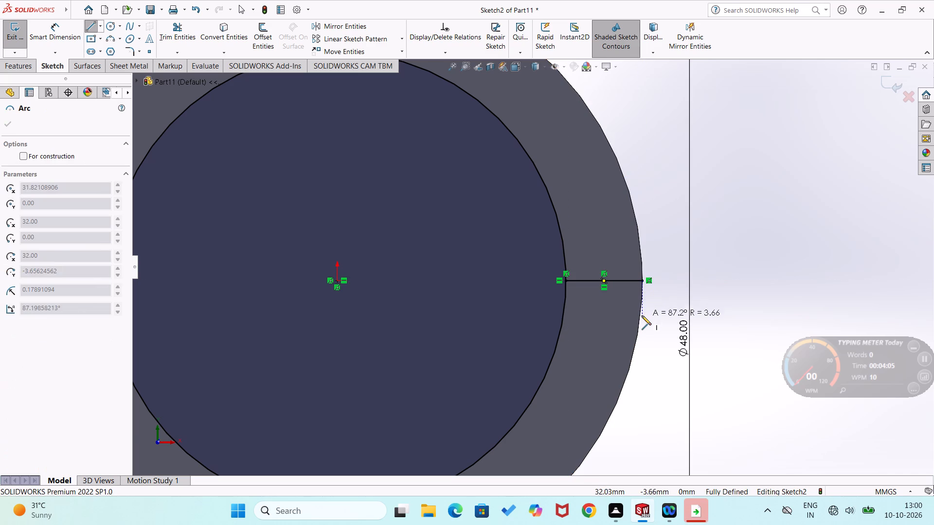
click(639, 320)
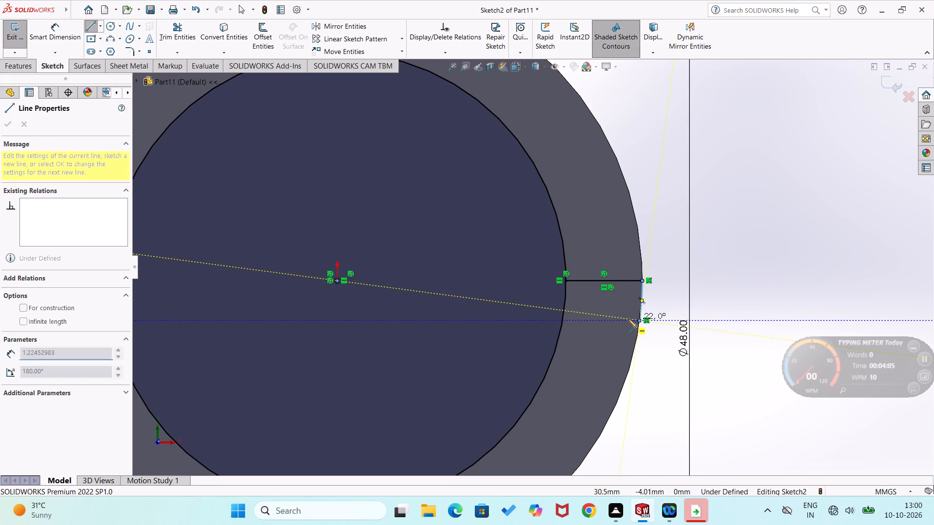
click(628, 319)
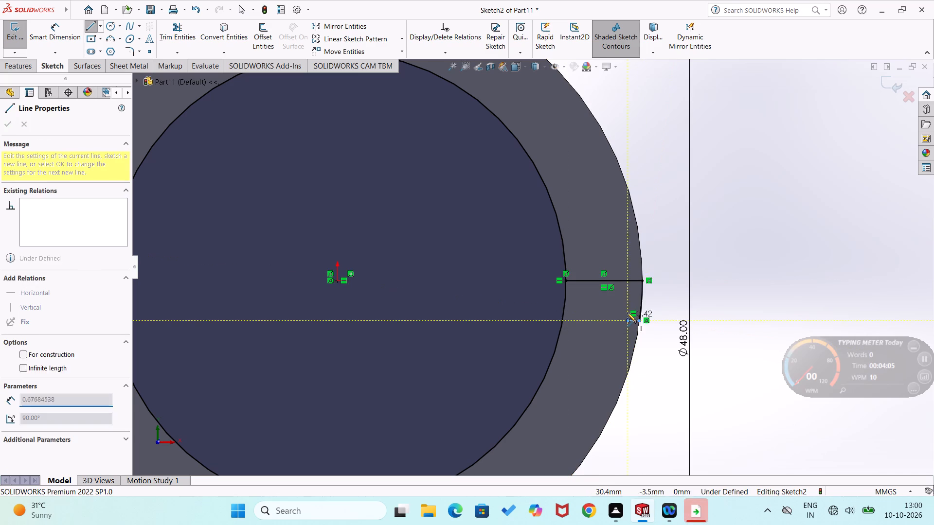
click(628, 290)
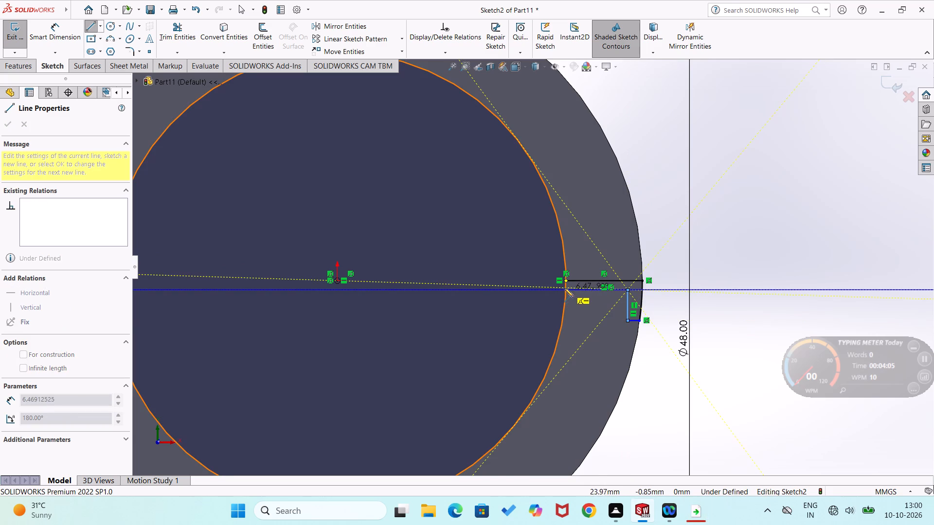
scroll(563, 288, down, 4)
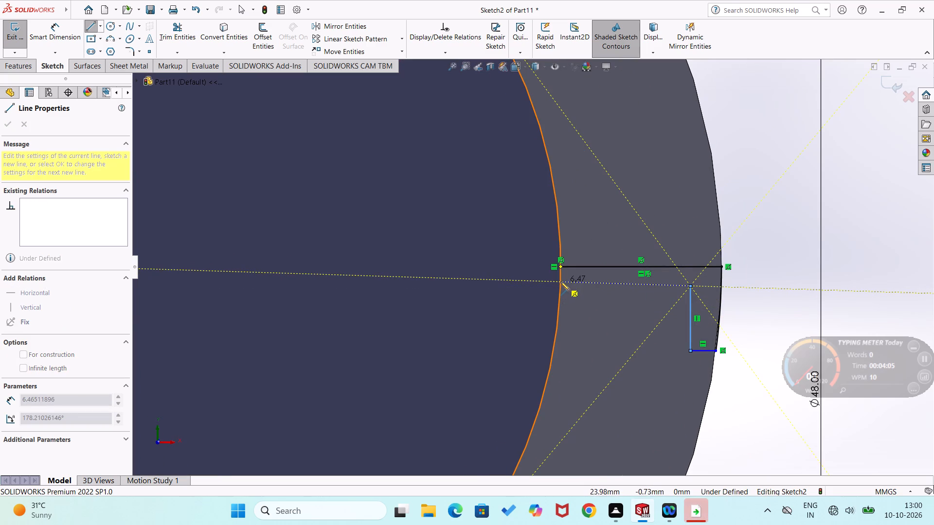
click(560, 281)
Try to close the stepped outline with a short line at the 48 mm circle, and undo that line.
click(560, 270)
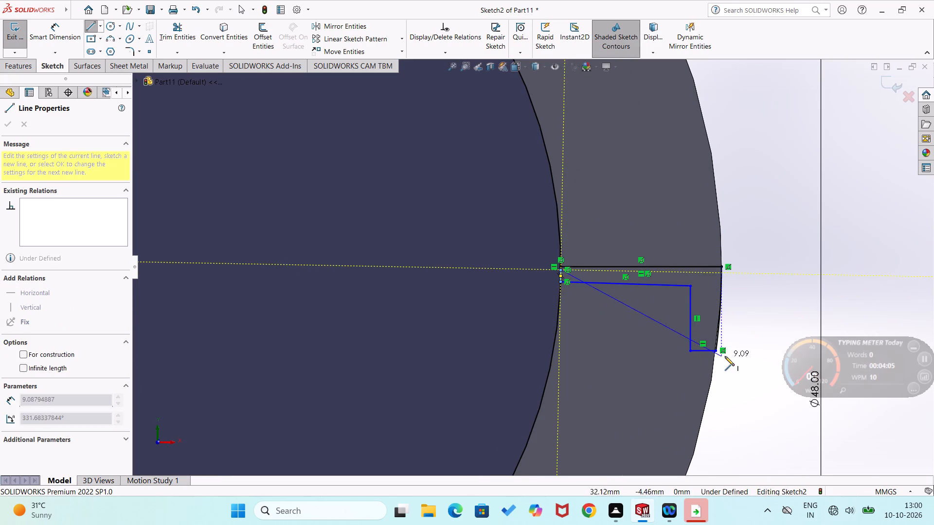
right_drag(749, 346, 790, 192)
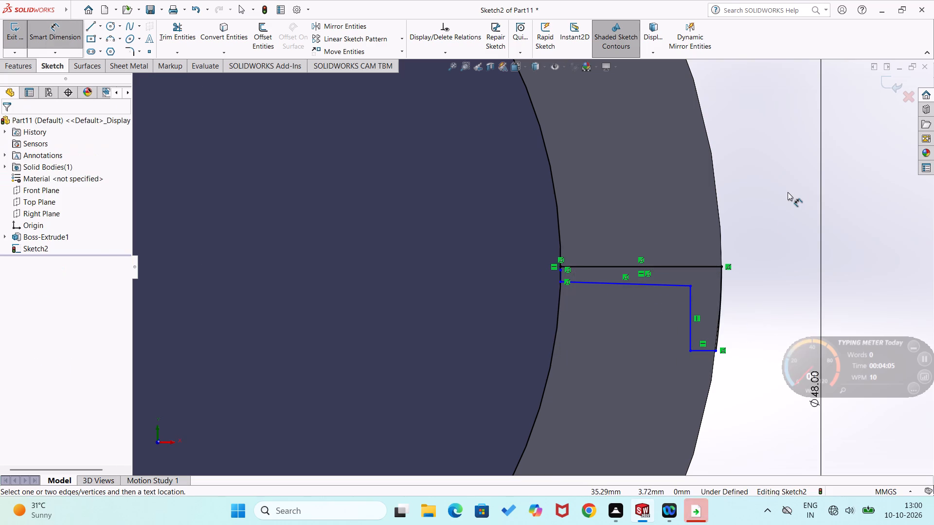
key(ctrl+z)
Close the outline with a line about 0.75 mm long joining the lower line's inner end to the top line's inner end.
right_drag(829, 212, 747, 296)
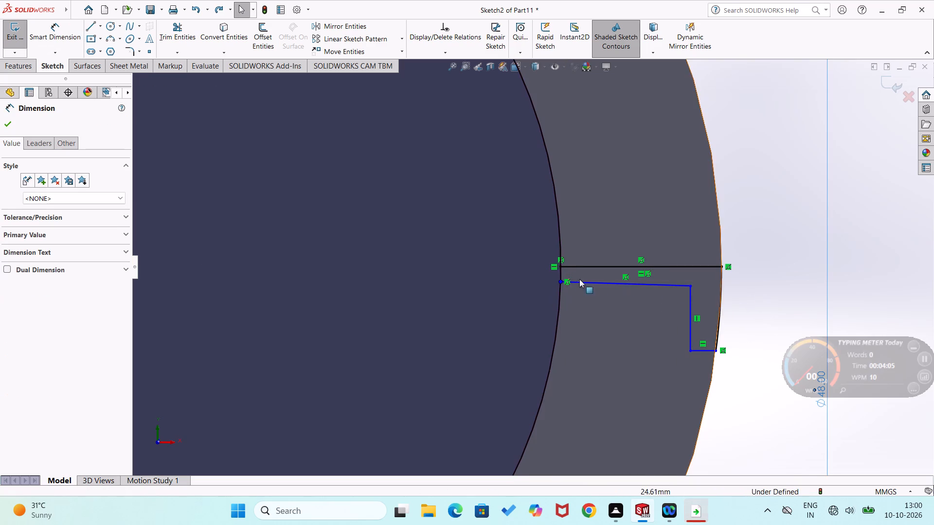
right_drag(844, 281, 798, 271)
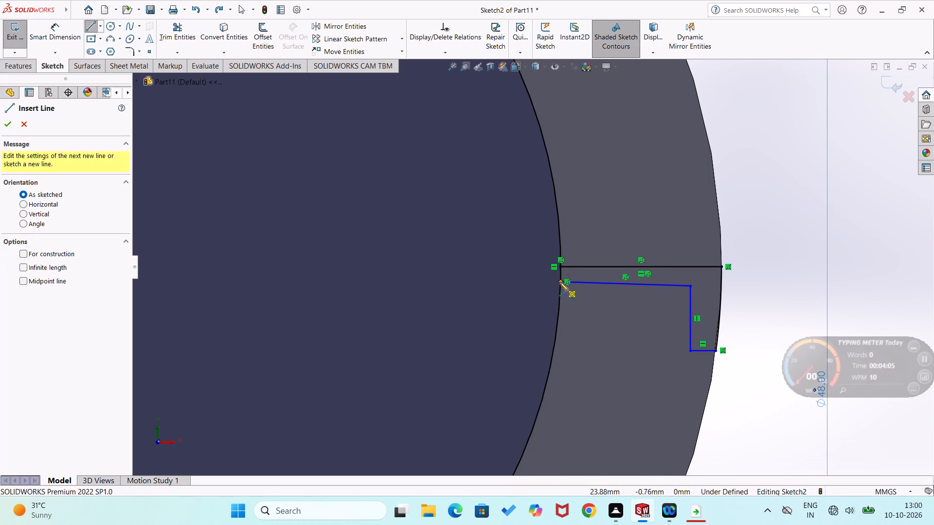
click(562, 282)
click(562, 267)
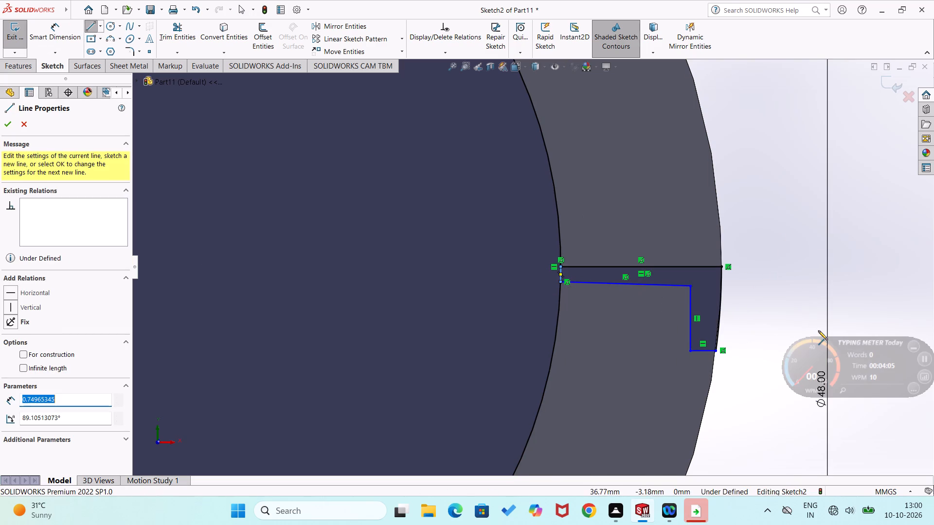
Dimension the short closing line at the outline's inner end to 1.5 mm.
right_drag(821, 328, 846, 178)
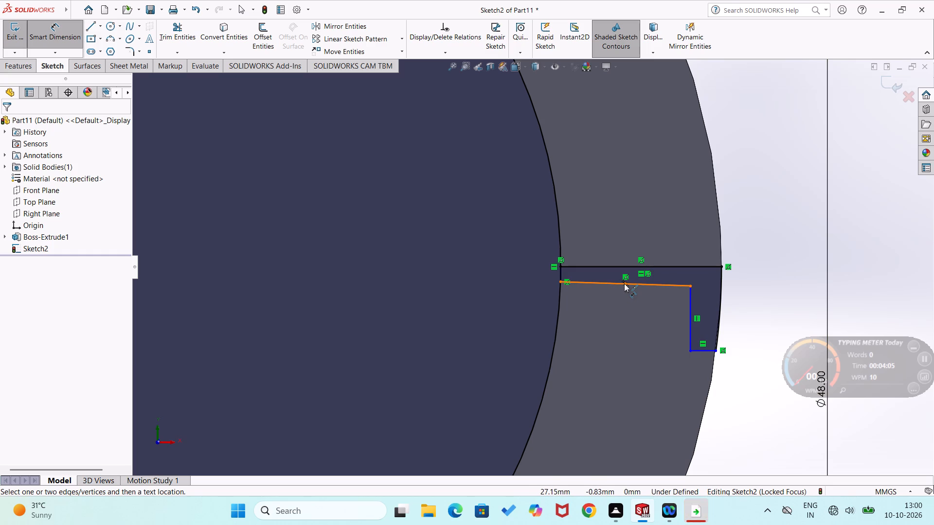
click(562, 270)
click(537, 272)
text(1.5)
key(Return)
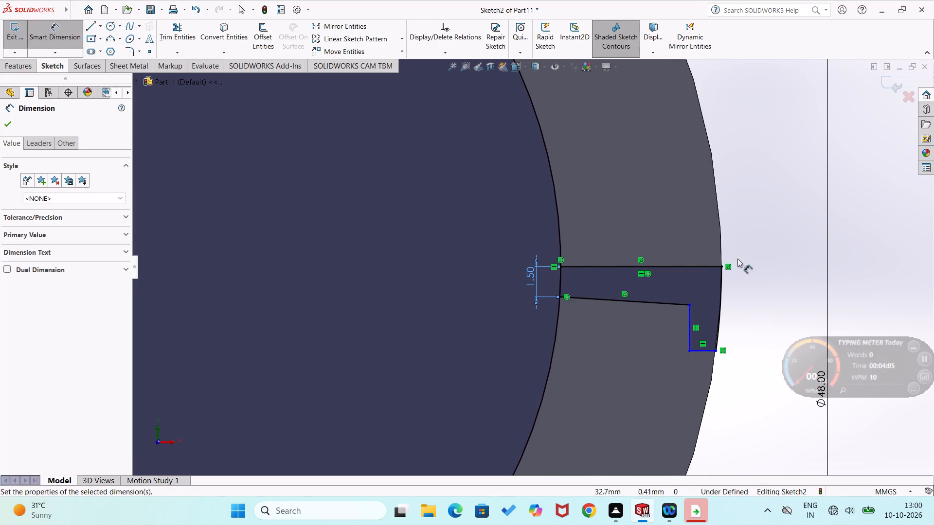
click(769, 259)
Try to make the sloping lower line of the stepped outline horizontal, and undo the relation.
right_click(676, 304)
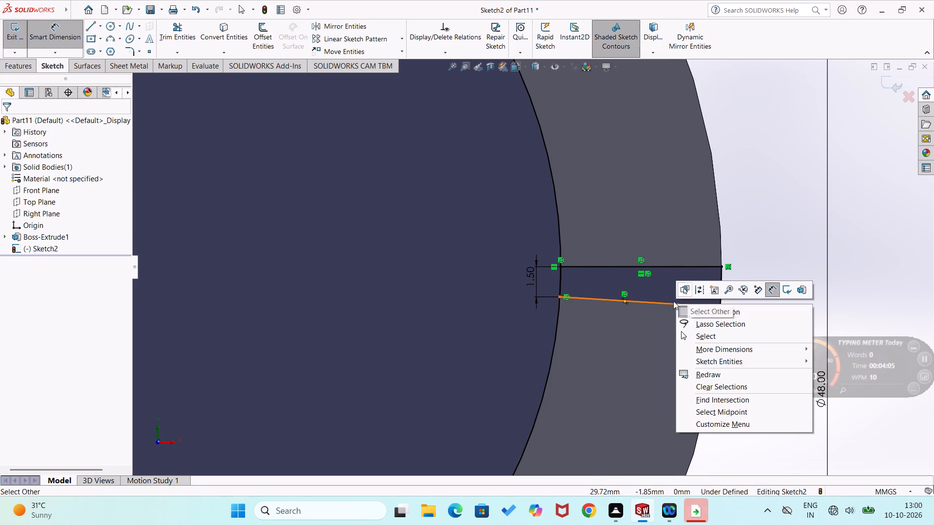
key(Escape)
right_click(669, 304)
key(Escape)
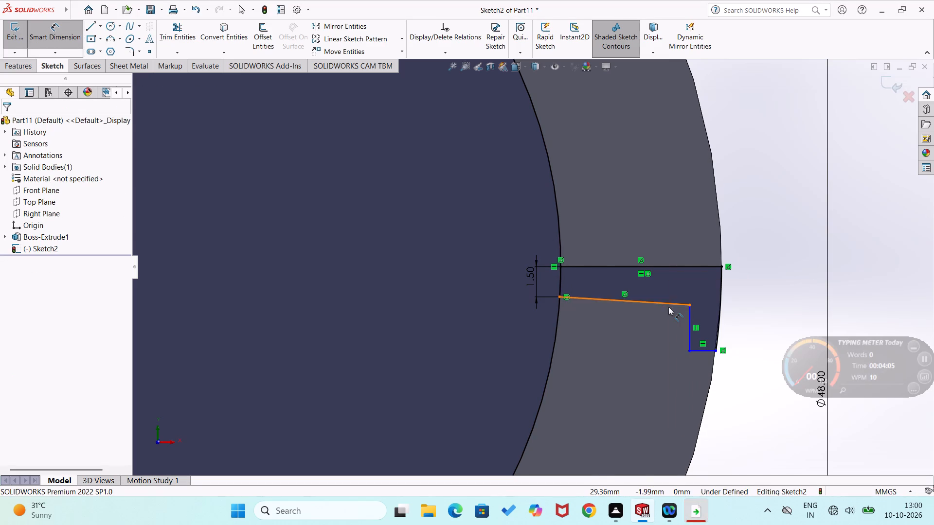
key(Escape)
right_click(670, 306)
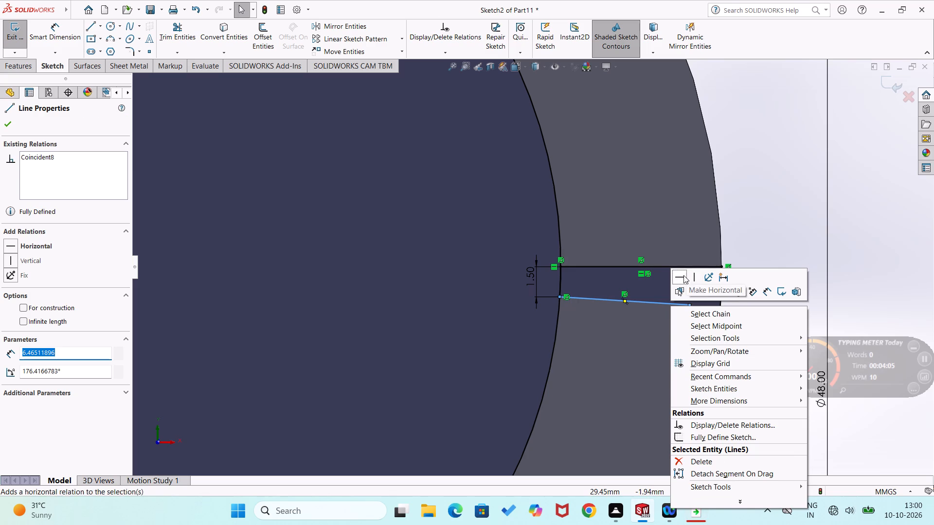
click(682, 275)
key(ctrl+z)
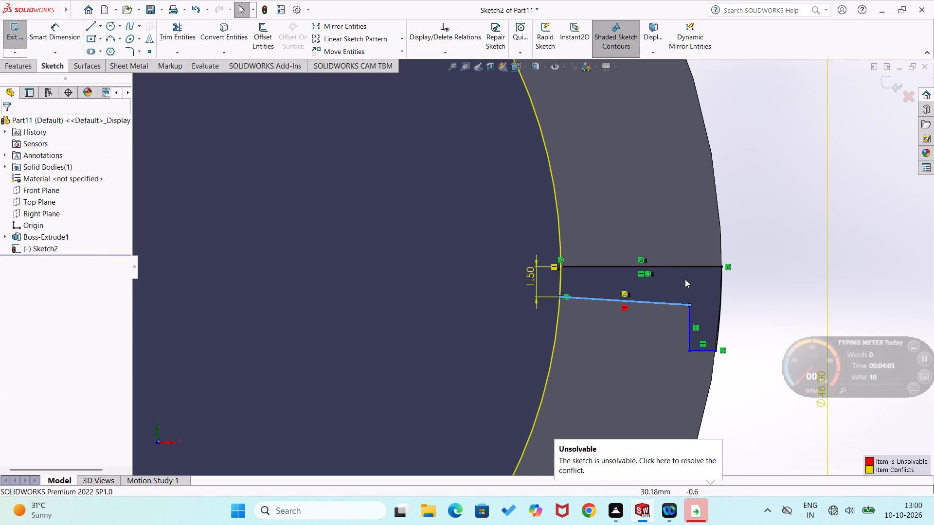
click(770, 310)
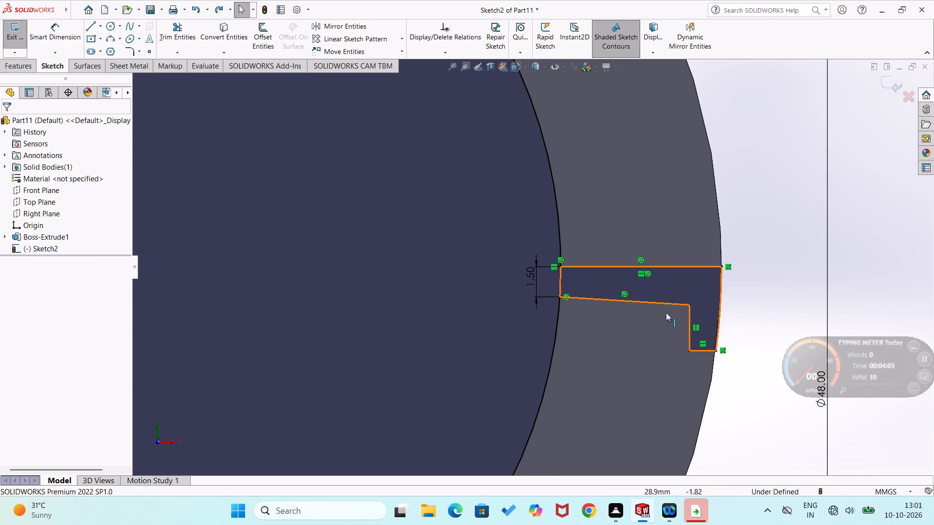
Dimension the short horizontal line at the rim end of the stepped outline to 1.5 mm.
right_drag(744, 338, 737, 226)
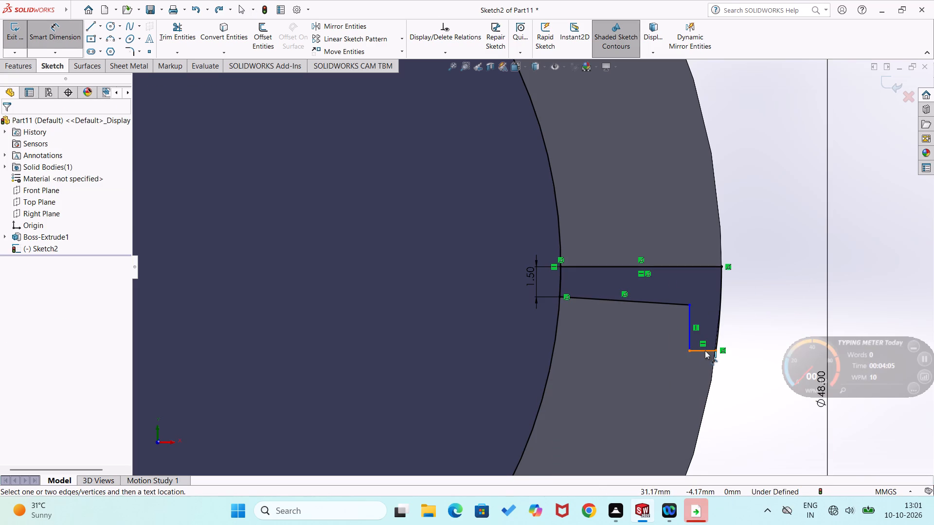
click(705, 350)
click(701, 366)
text(1.5)
key(Return)
click(792, 321)
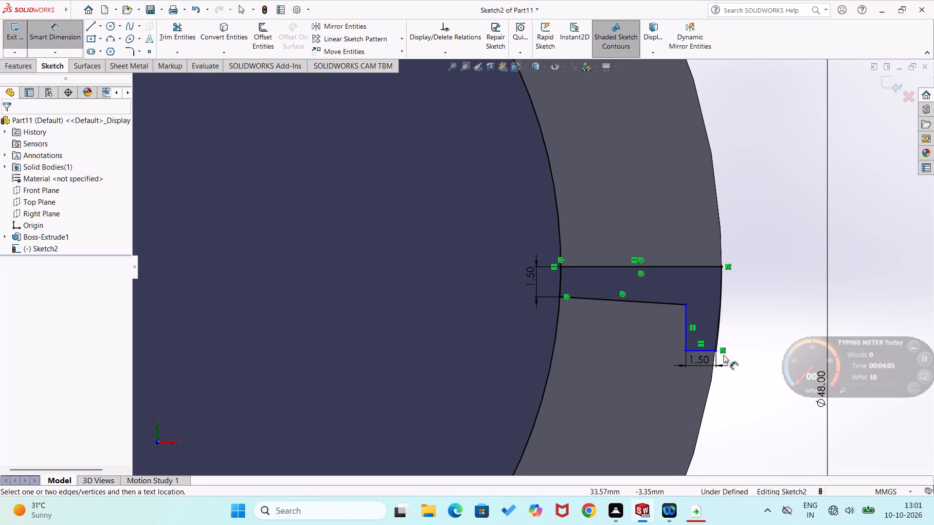
Dimension the vertical line of the stepped outline to 2.2 mm.
click(687, 331)
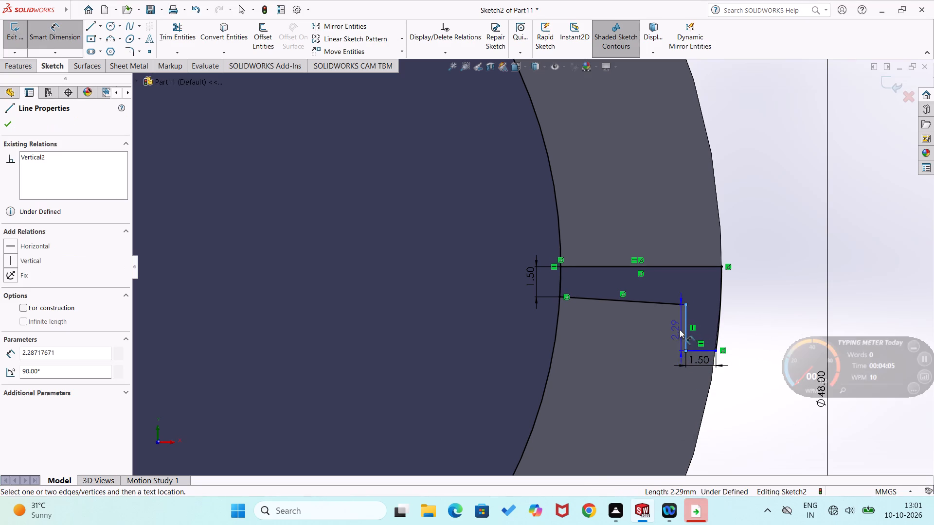
click(672, 330)
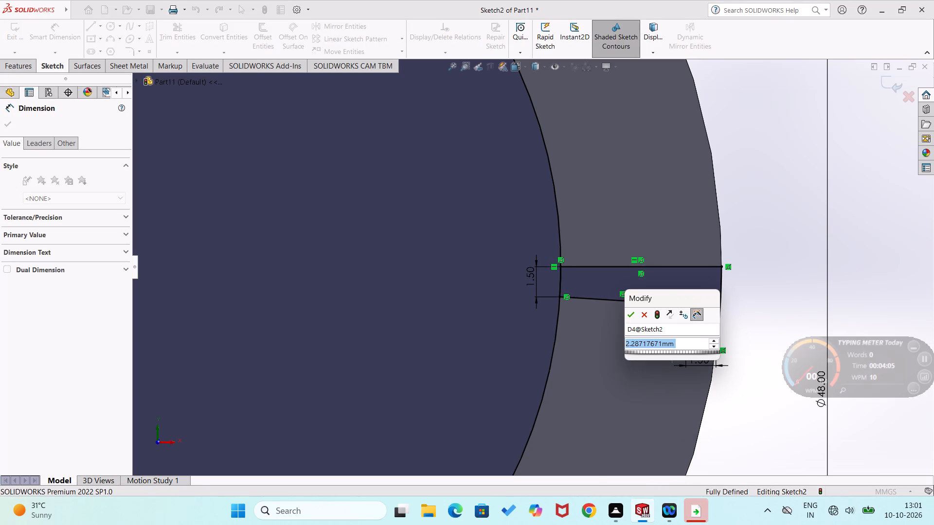
text(2.2)
key(Return)
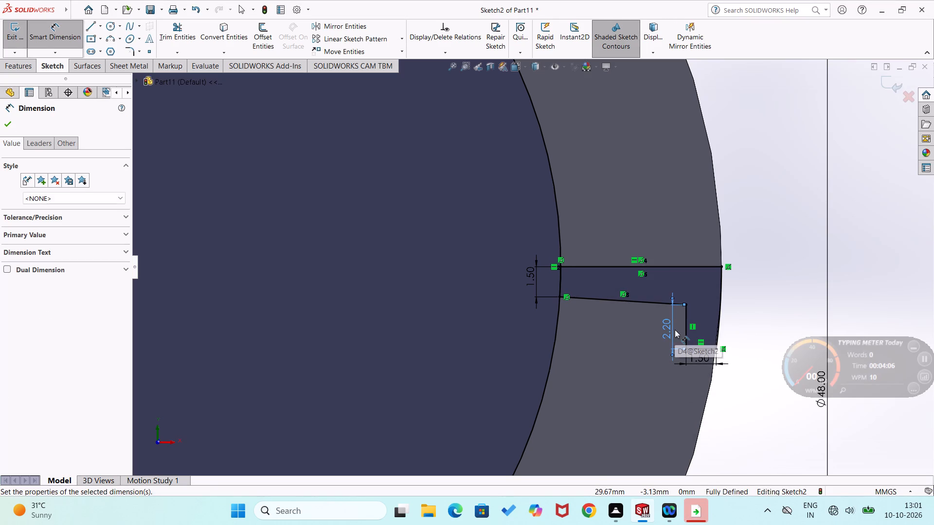
click(748, 318)
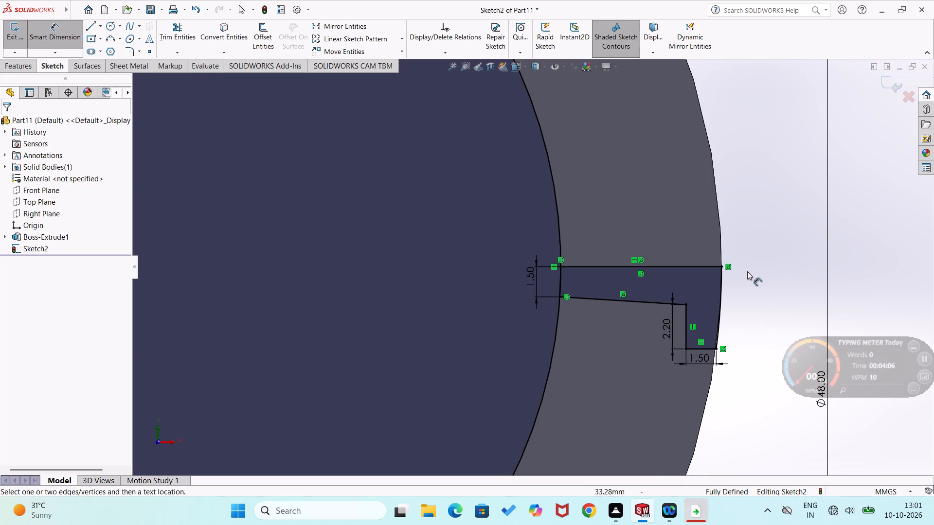
Trim away the part of the 48 mm circle lying outside the stepped outline.
scroll(751, 260, up, 3)
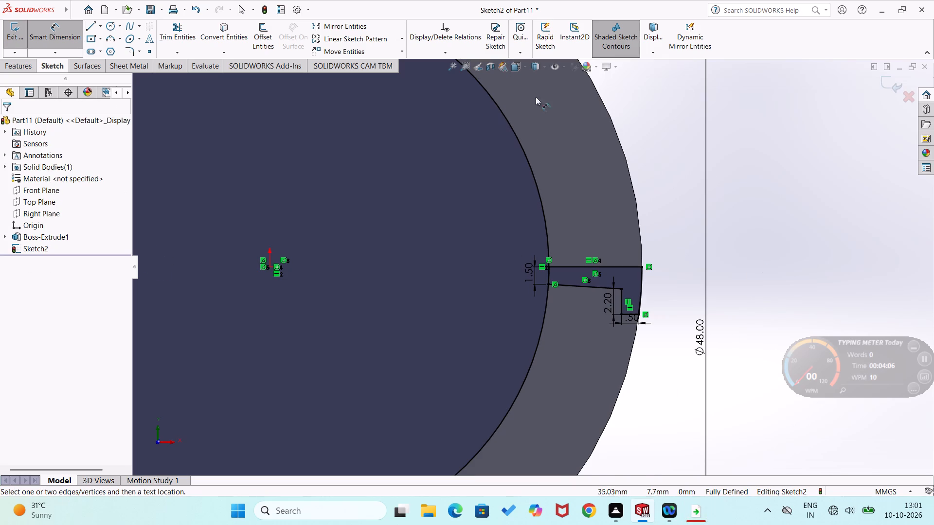
click(178, 32)
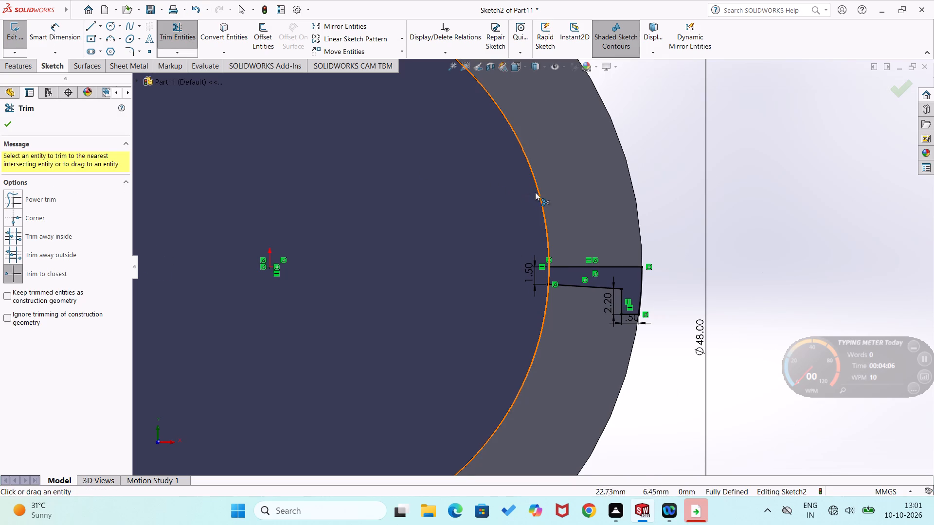
click(537, 192)
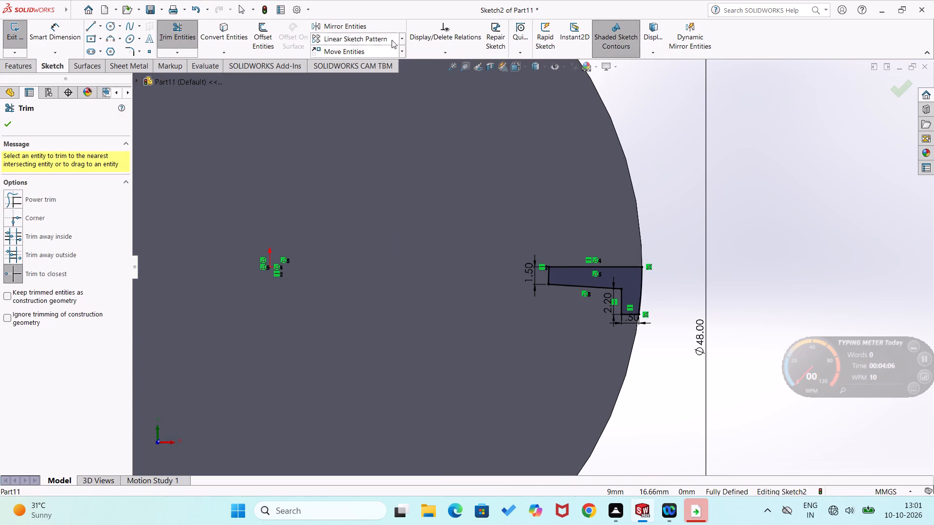
Circular-pattern the whole stepped outline about the disc centre, with 6 equally spaced instances over 360 degrees.
click(405, 39)
click(403, 64)
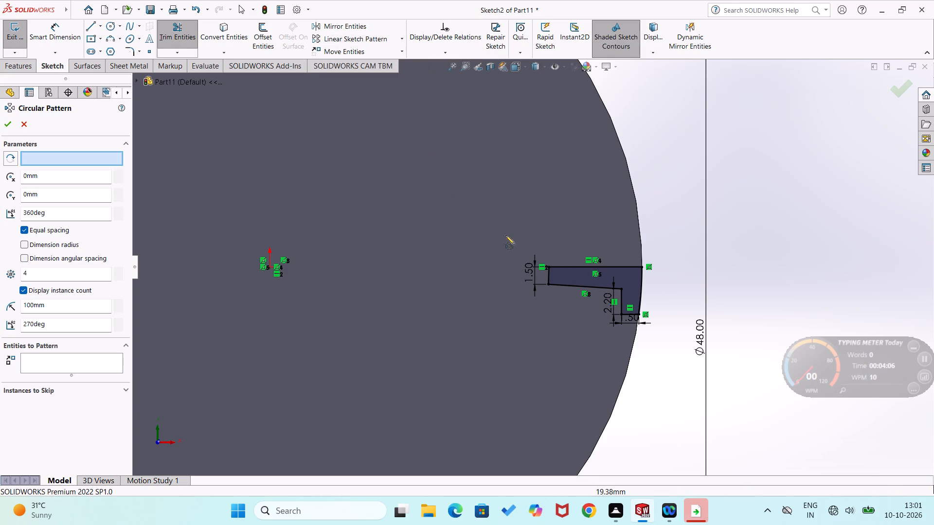
click(563, 275)
scroll(341, 263, up, 4)
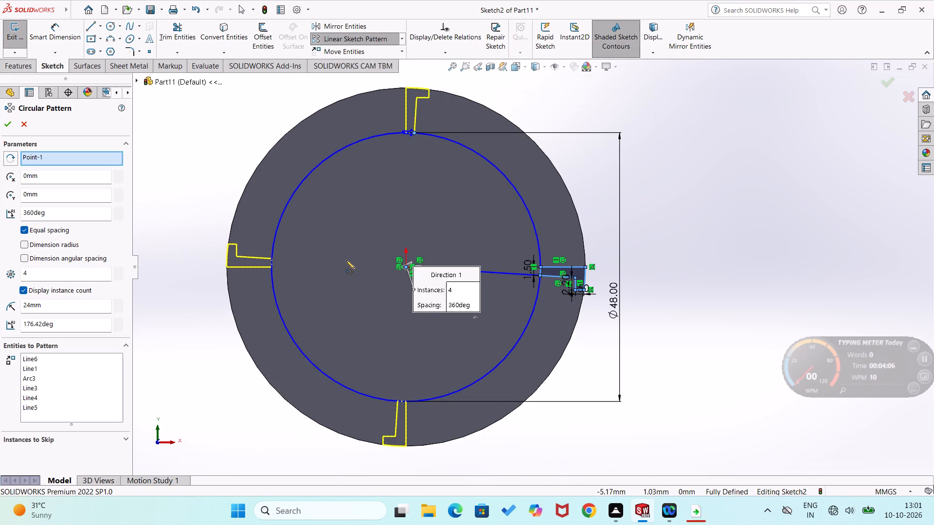
double_click(455, 283)
double_click(457, 285)
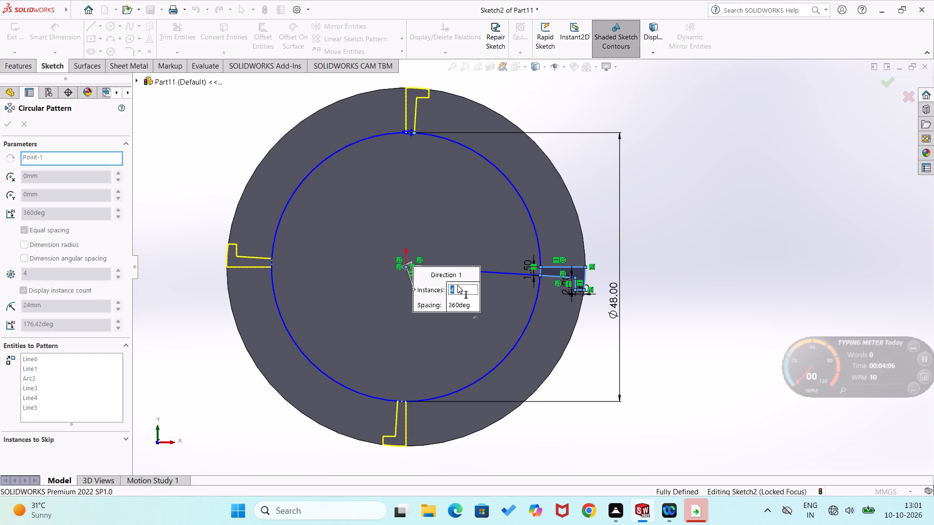
key(6)
key(Return)
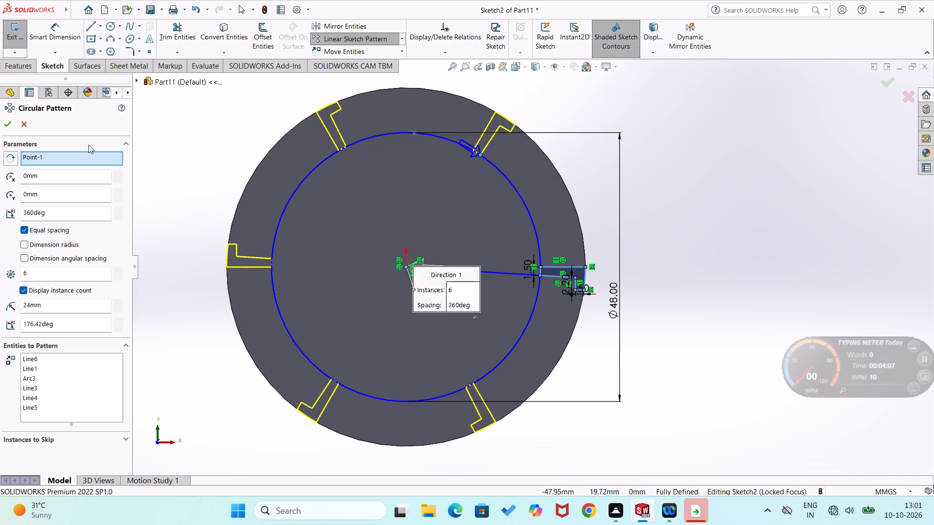
click(2, 123)
click(95, 159)
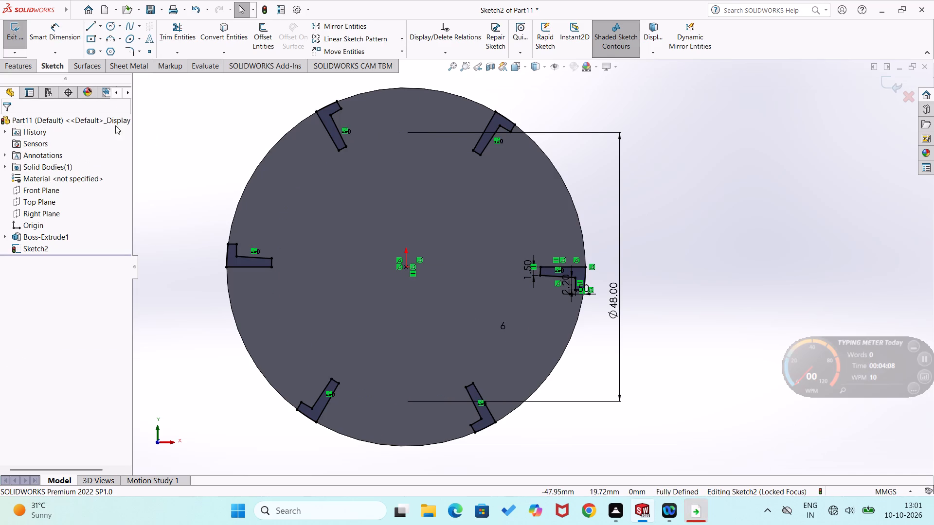
Start a boss extrusion from the sketch and select all six stepped outlines as its contours.
click(20, 67)
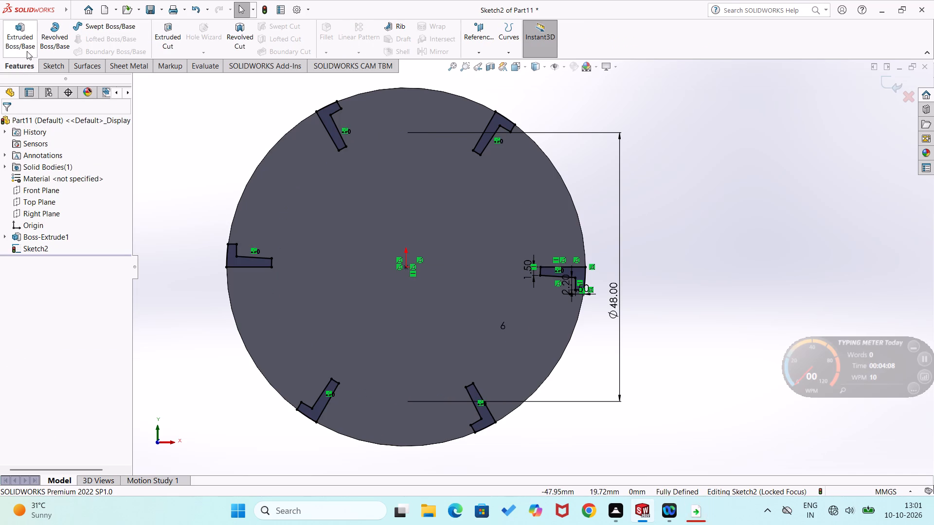
click(20, 50)
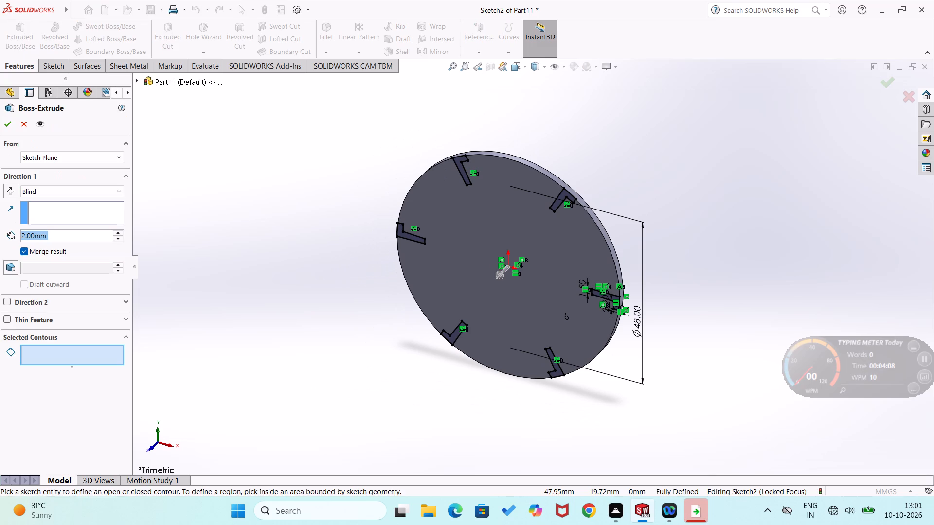
click(401, 236)
scroll(463, 208, down, 3)
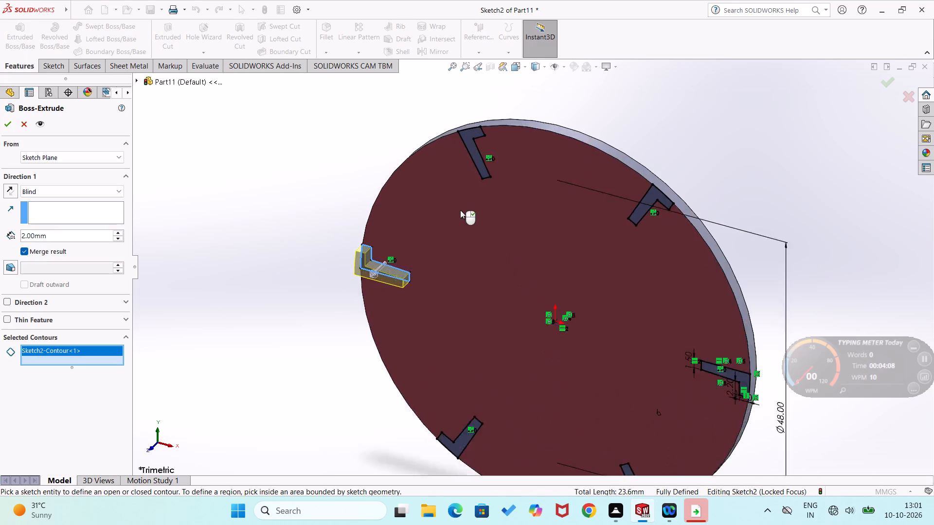
scroll(460, 210, down, 2)
click(495, 159)
click(726, 227)
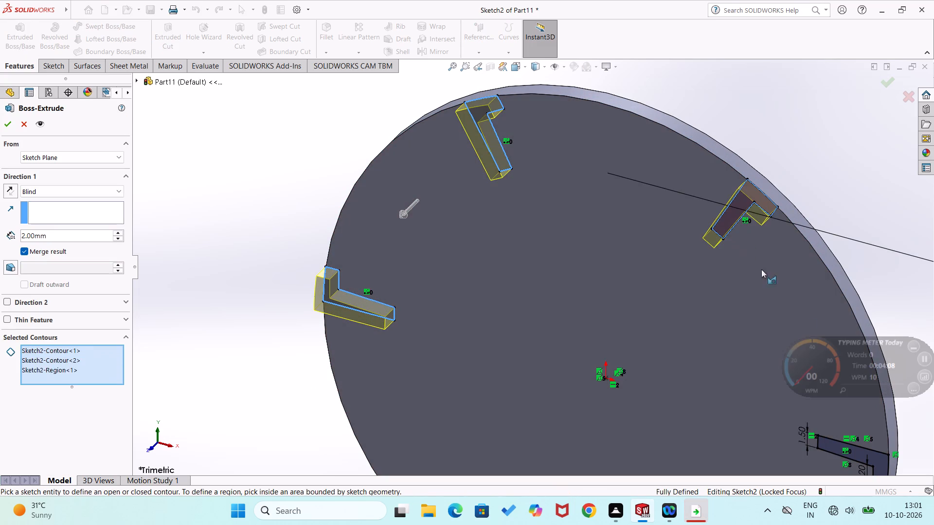
scroll(802, 319, up, 3)
scroll(720, 359, up, 3)
scroll(658, 351, down, 6)
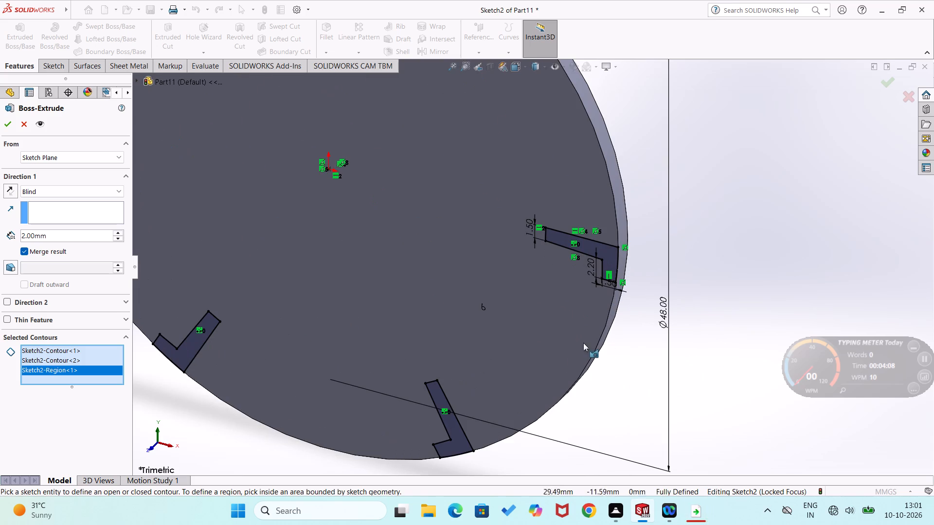
click(458, 444)
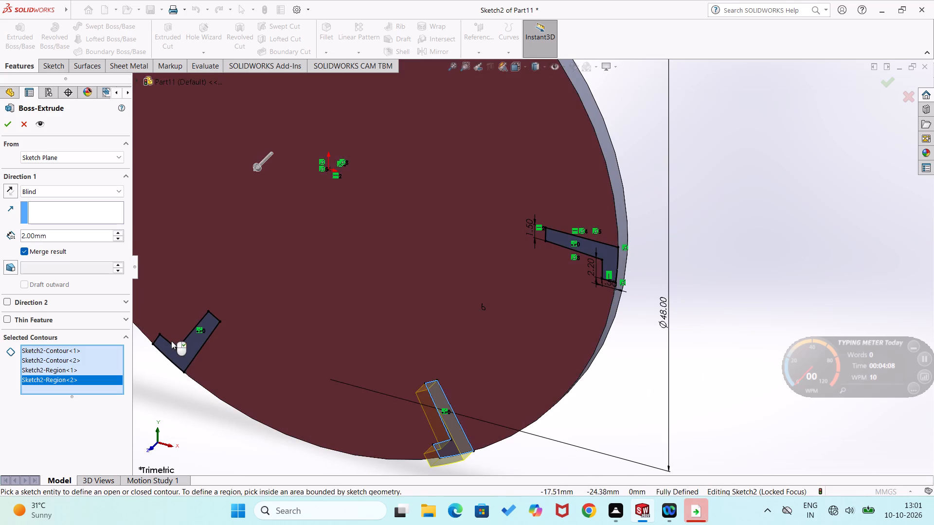
click(173, 353)
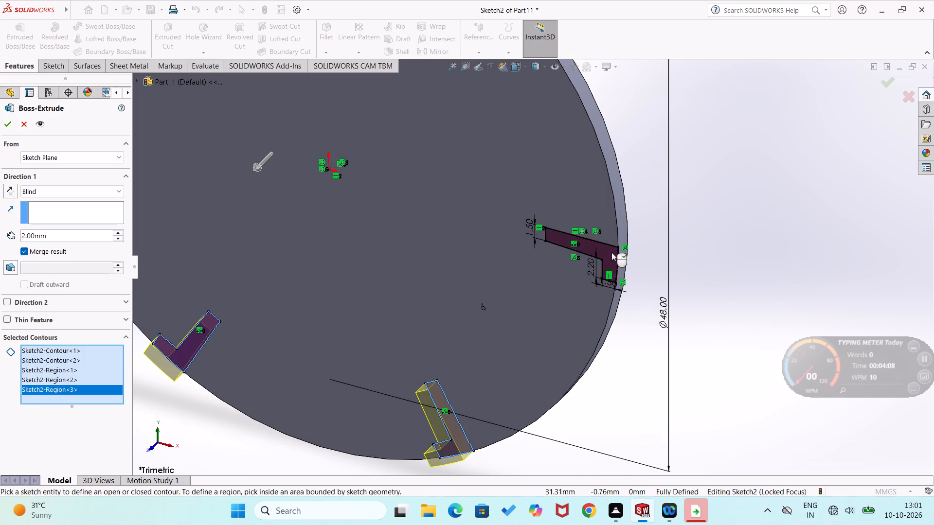
click(611, 252)
scroll(571, 322, up, 3)
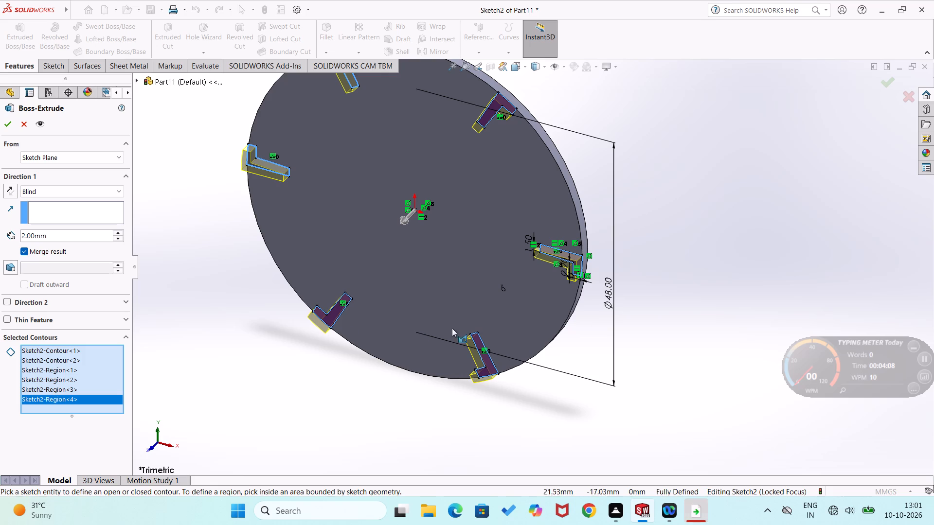
Set the blind extrusion depth to 30 mm and complete the six merged stepped posts.
drag(99, 234, 48, 239)
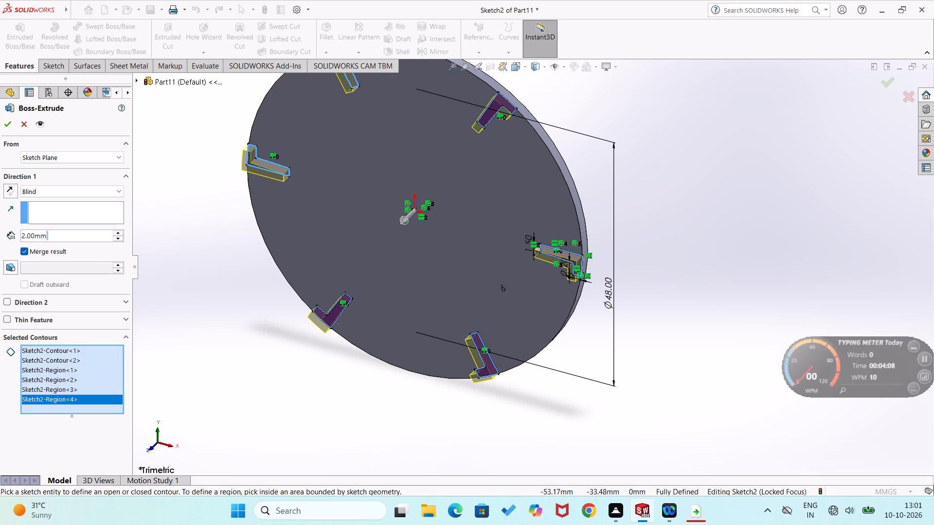
drag(48, 239, 0, 229)
key(6)
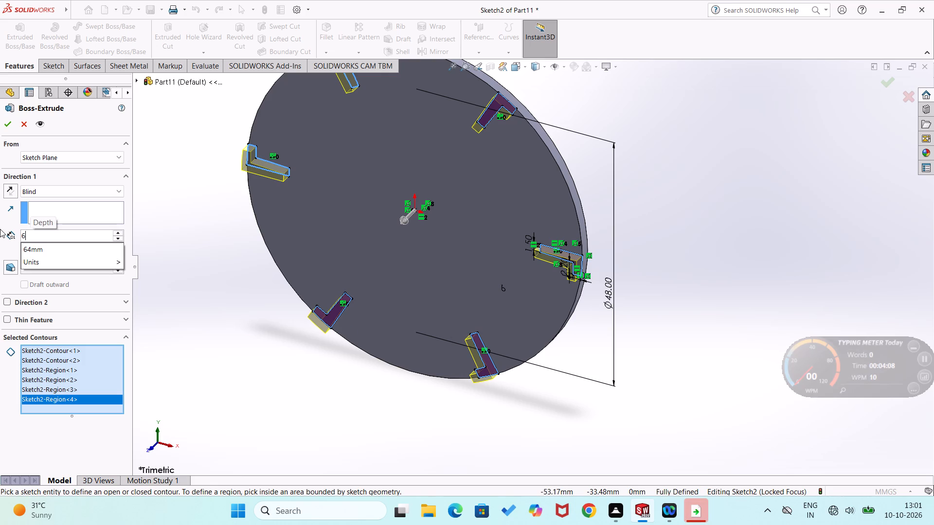
key(BackSpace)
key(3)
key(0)
key(Return)
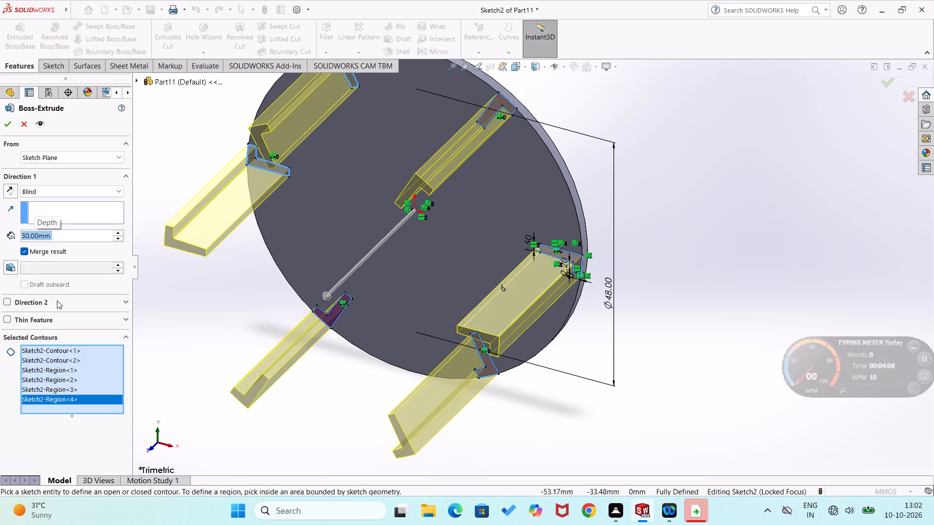
click(0, 120)
click(6, 120)
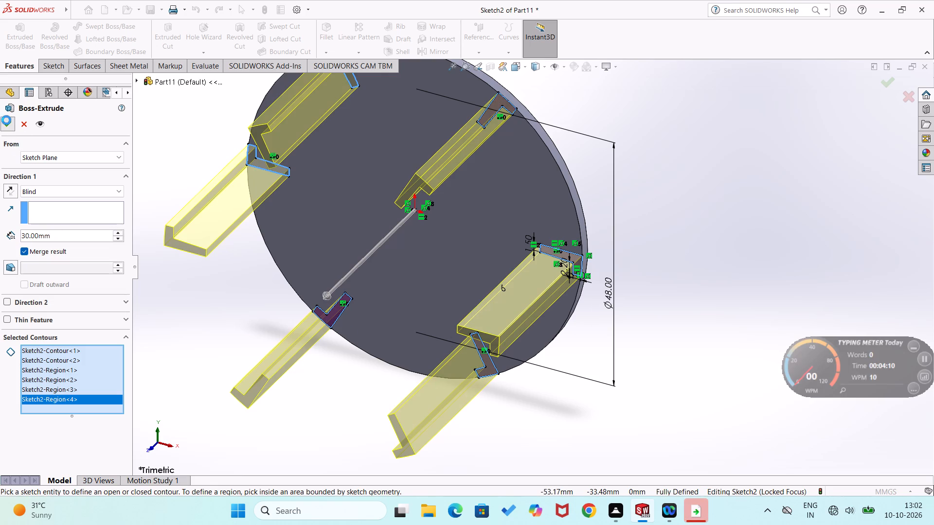
On a post's end face, sketch two circles about the disc centre, one matching the rim and one reaching the posts' inner ends.
middle_drag(256, 350, 298, 302)
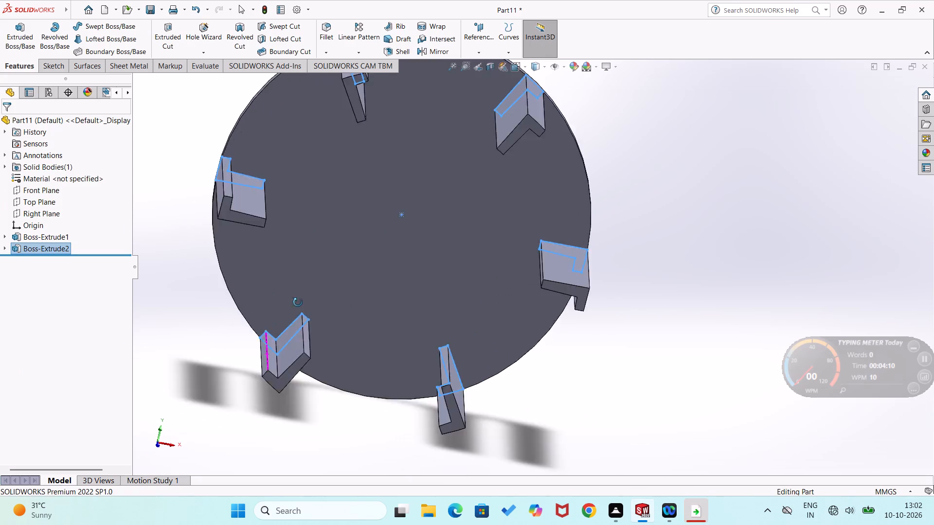
middle_drag(298, 302, 309, 280)
click(168, 278)
right_click(291, 364)
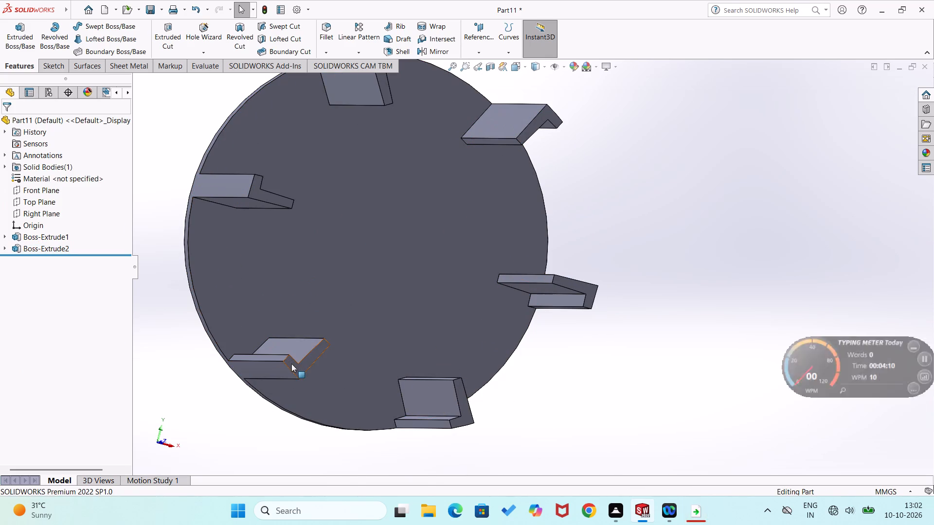
click(315, 285)
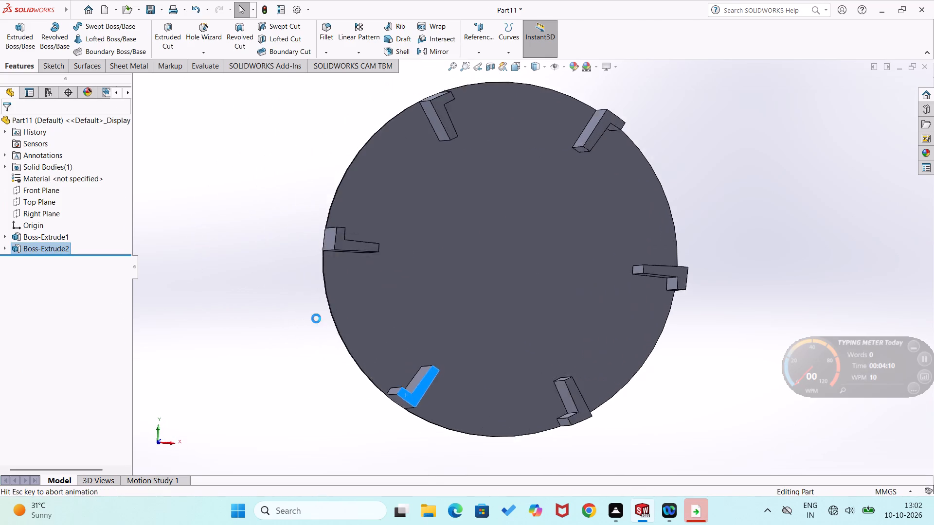
right_drag(275, 294, 363, 292)
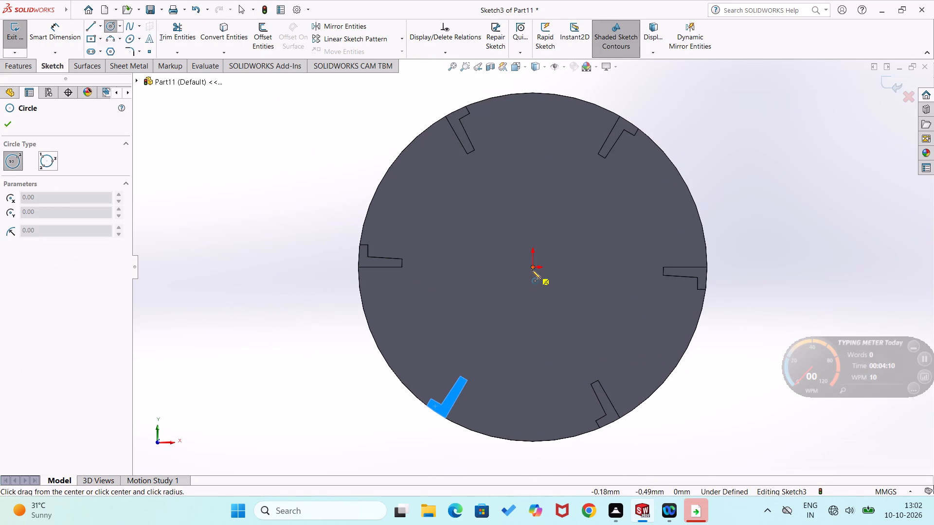
click(532, 269)
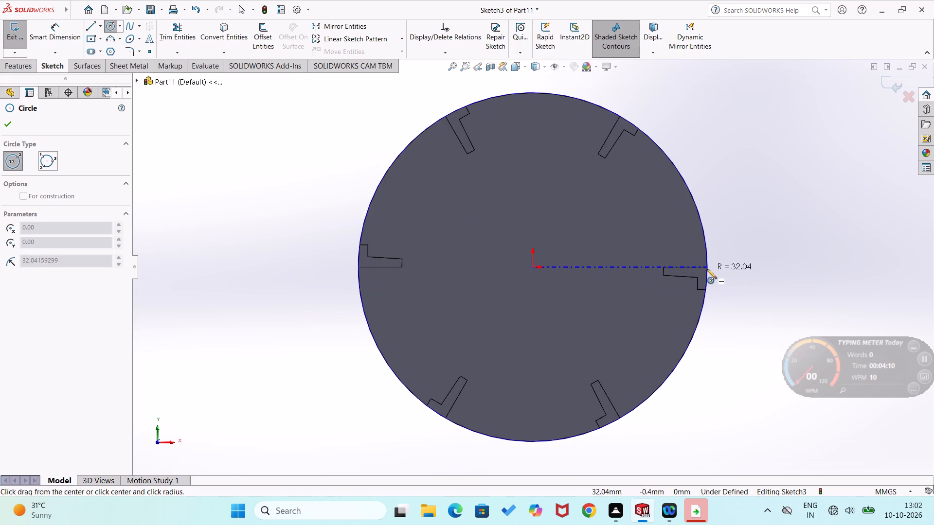
click(706, 267)
right_drag(750, 307, 802, 197)
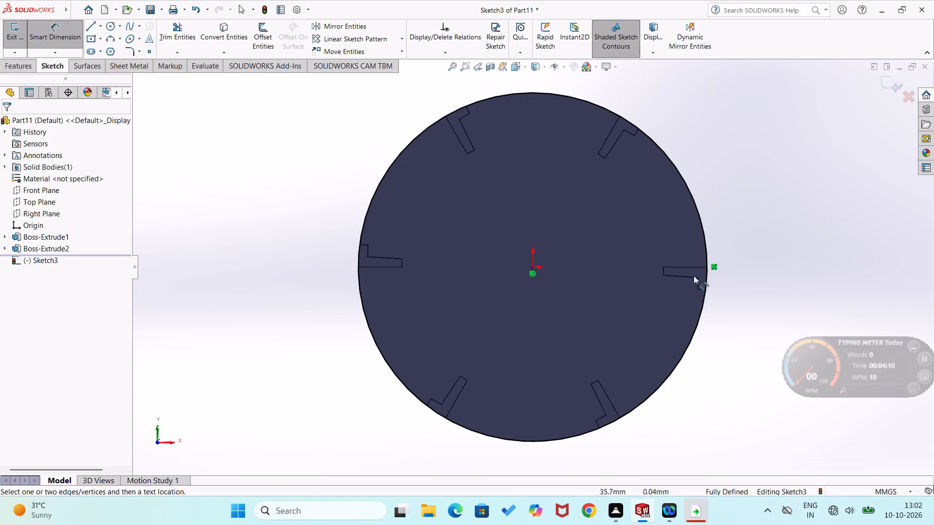
right_drag(274, 302, 385, 294)
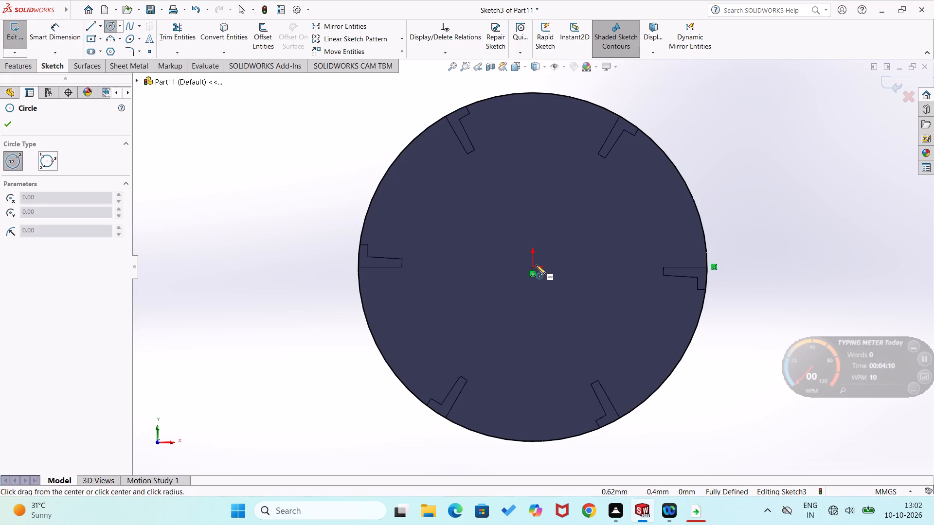
click(534, 267)
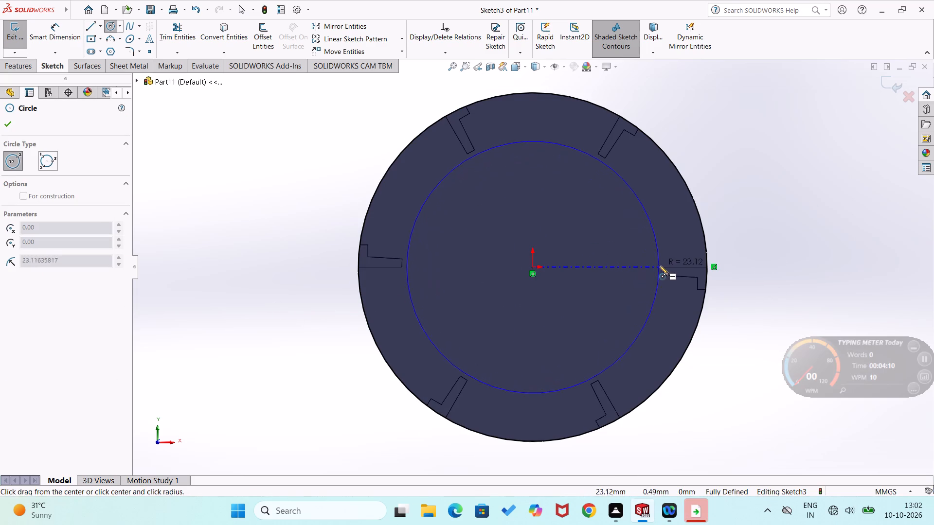
click(663, 267)
right_drag(737, 318, 768, 180)
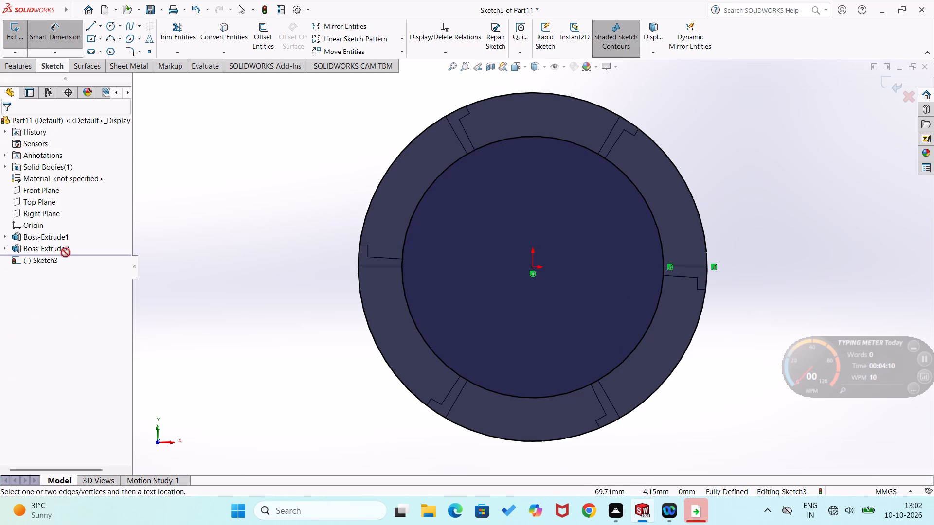
Extrude the ring between the two circles as a merged boss, 2 mm deep in the reversed direction towards the disc.
click(24, 60)
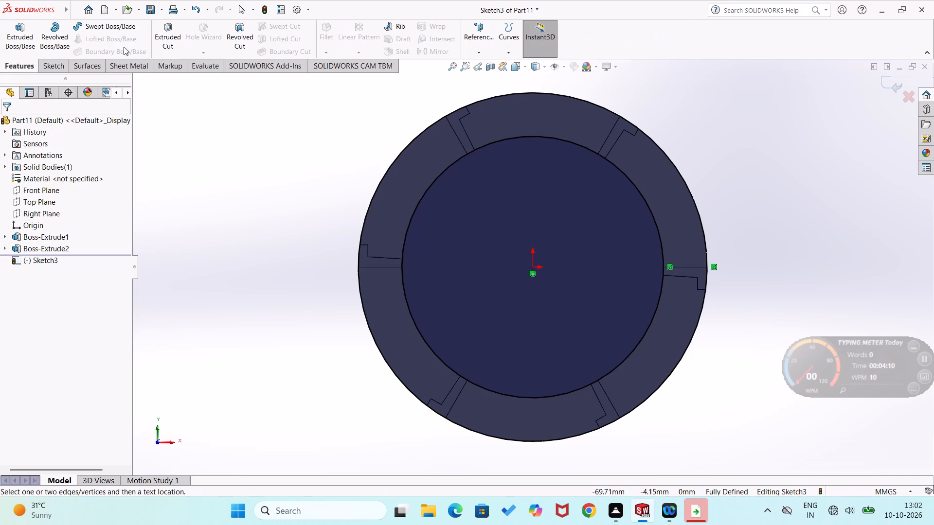
click(162, 47)
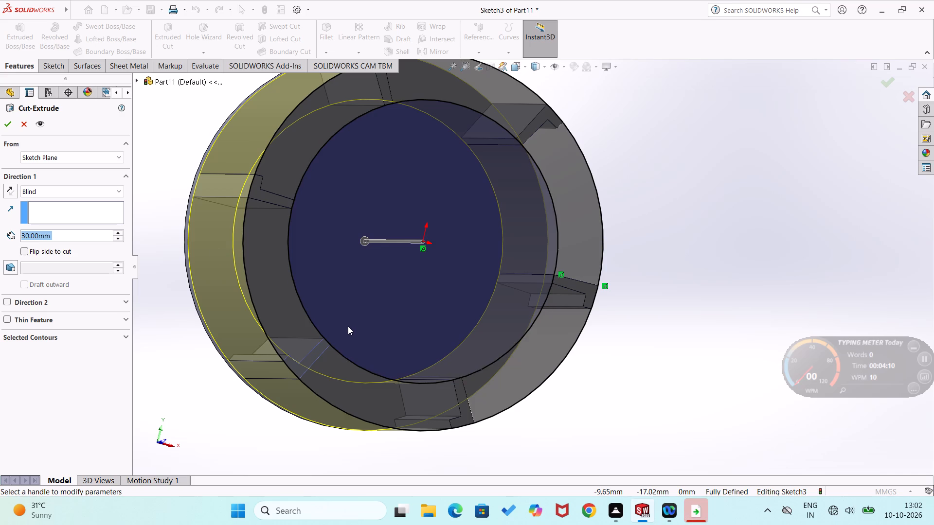
click(26, 127)
click(15, 44)
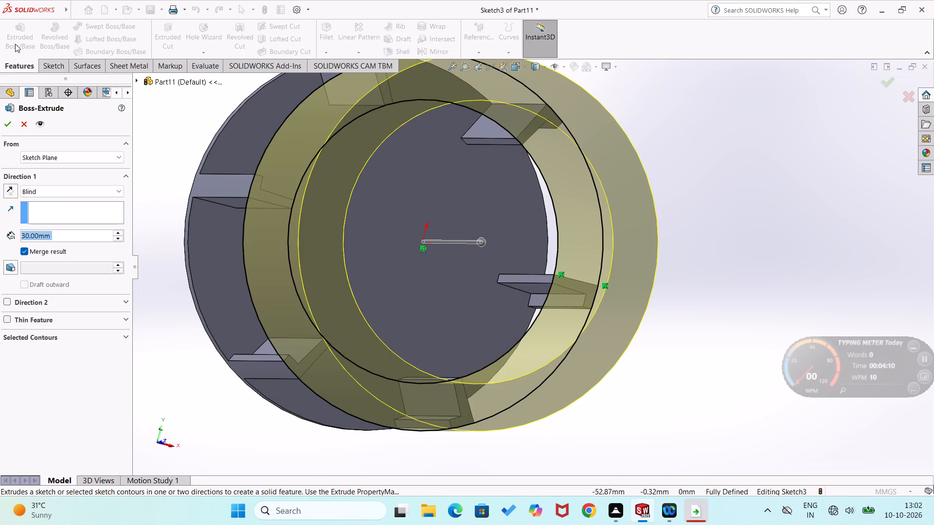
key(2)
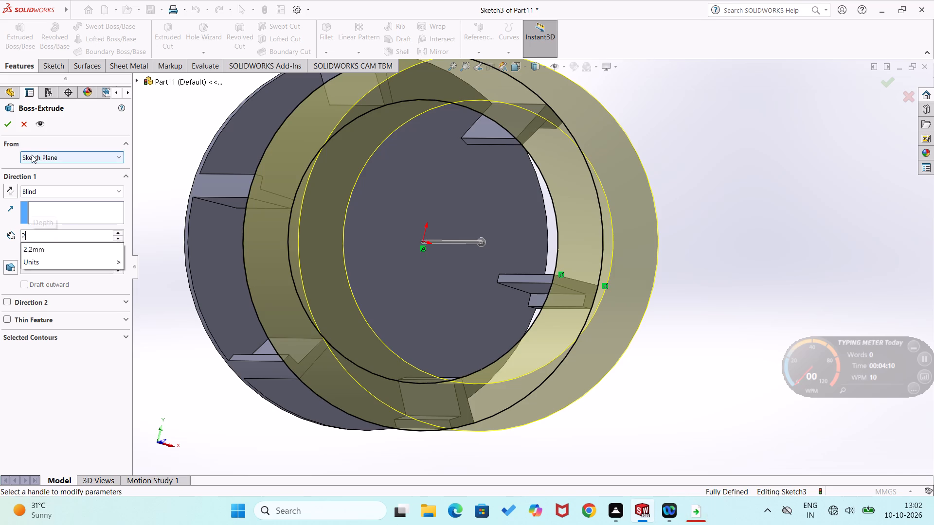
key(Return)
click(12, 190)
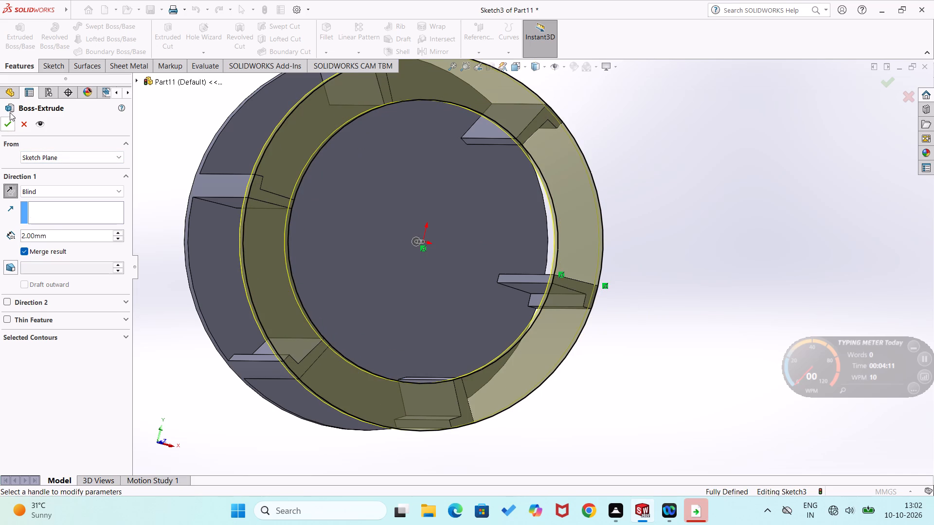
click(6, 124)
click(617, 339)
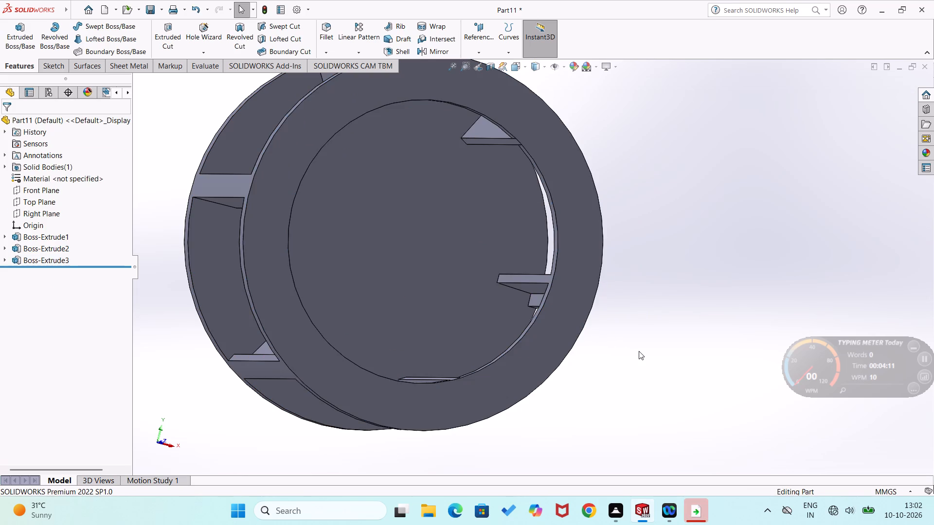
Start a sketch on the disc's plain outer face and draw a circle about 18 mm in diameter at its centre.
middle_click(640, 351)
scroll(640, 351, up, 2)
middle_drag(641, 352, 737, 232)
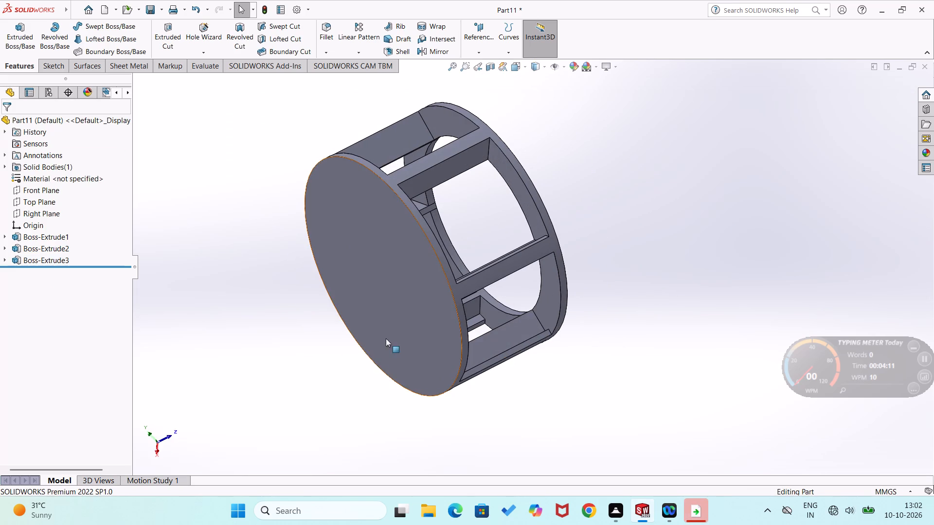
right_click(399, 328)
click(419, 283)
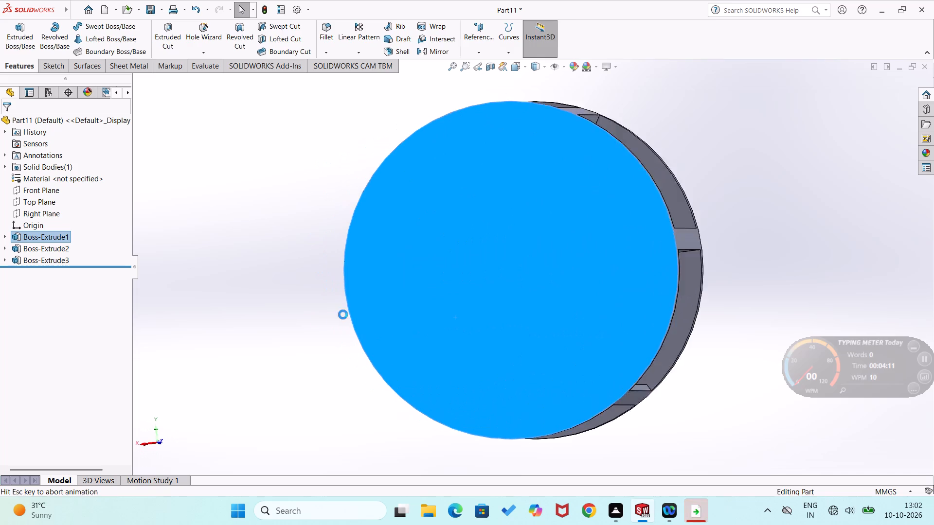
right_click(230, 330)
right_drag(233, 330, 298, 328)
right_click(272, 234)
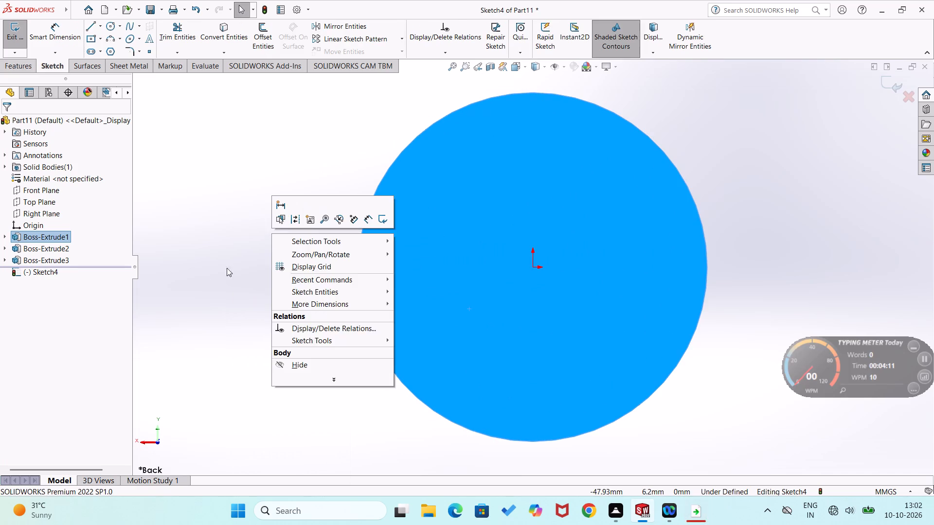
click(209, 280)
right_drag(209, 280, 273, 248)
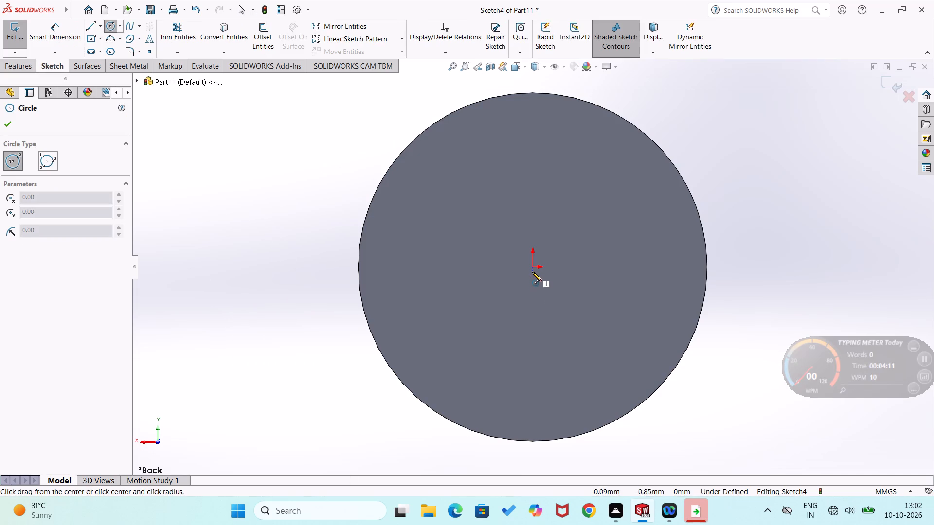
click(533, 266)
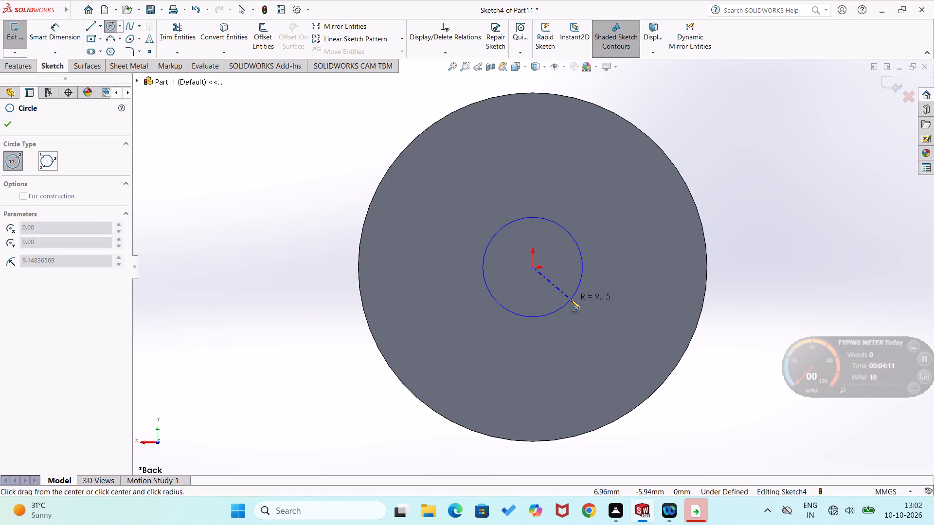
click(571, 299)
Dimension the central circle's diameter as 16 mm.
right_drag(609, 354, 638, 239)
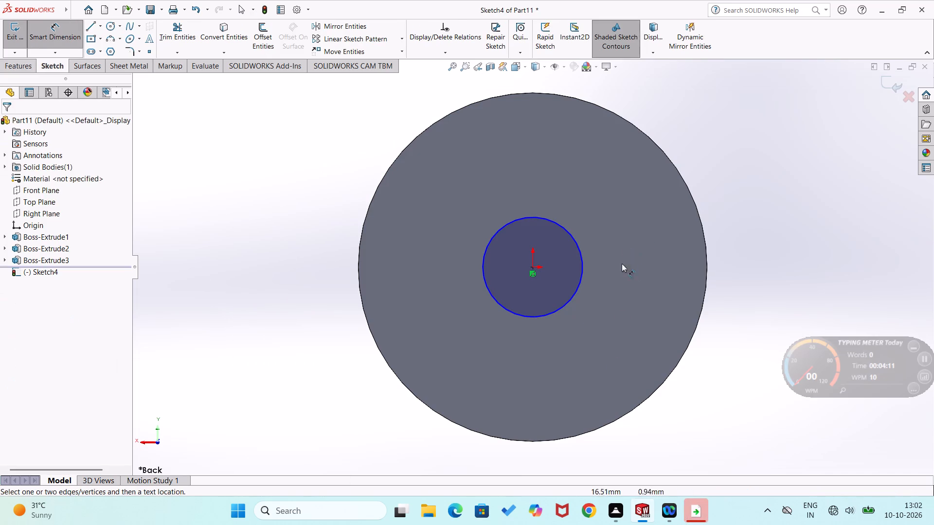
click(580, 286)
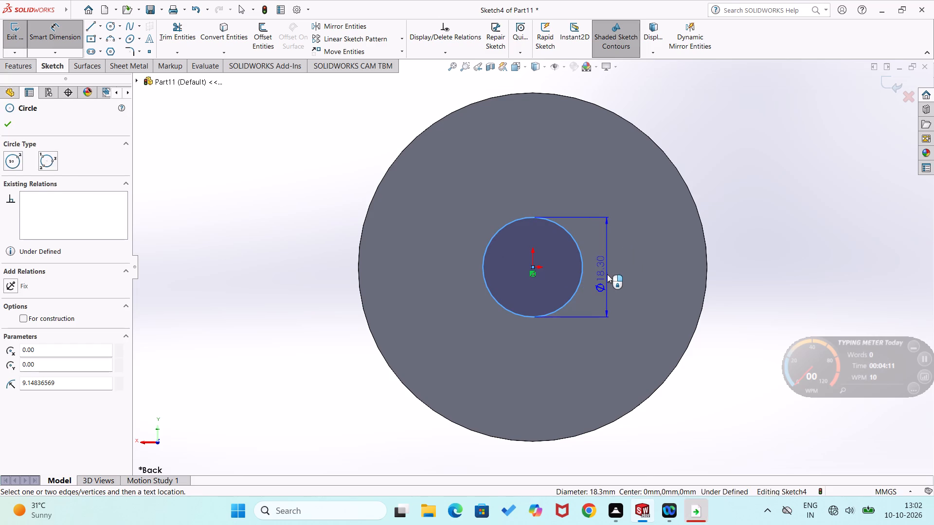
click(607, 274)
text(16)
key(Return)
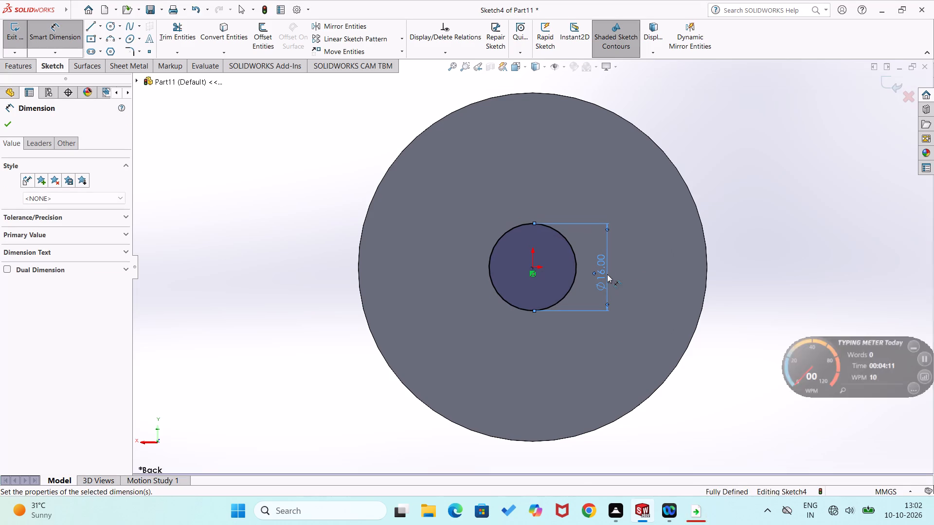
Sketch a smaller concentric circle inside the first and dimension its diameter as 9 mm.
click(236, 255)
right_drag(236, 255, 360, 227)
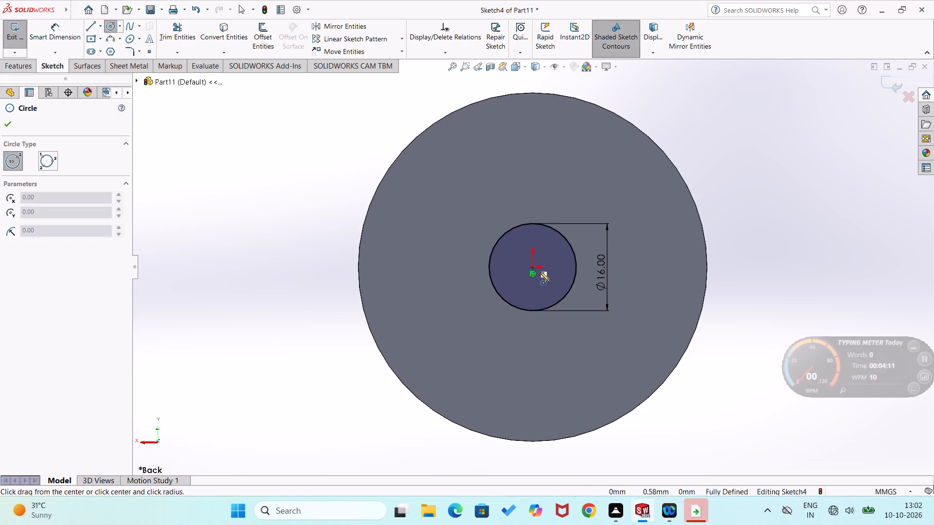
click(534, 268)
click(546, 284)
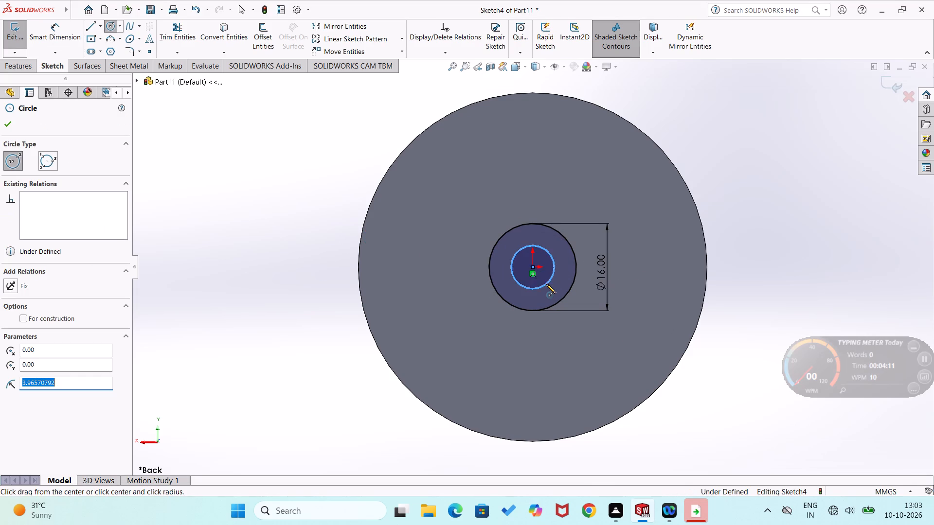
right_drag(395, 333, 399, 216)
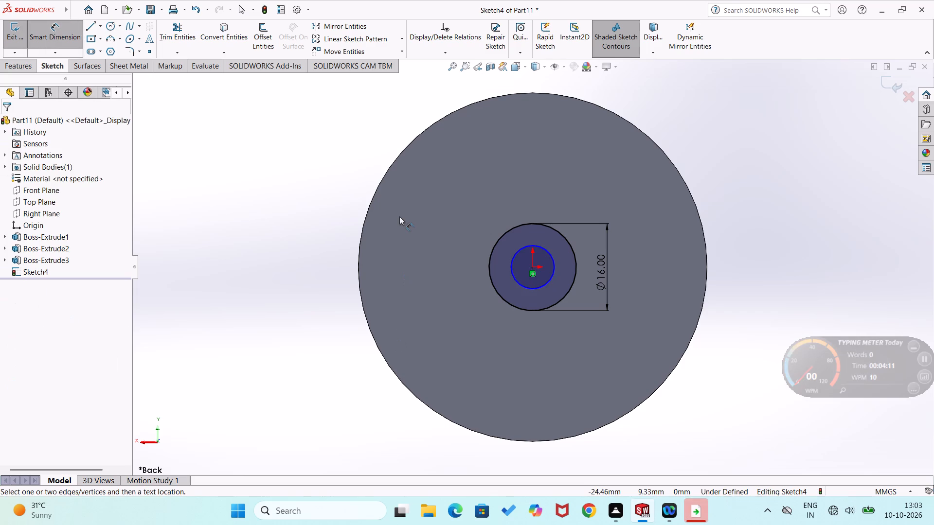
click(516, 257)
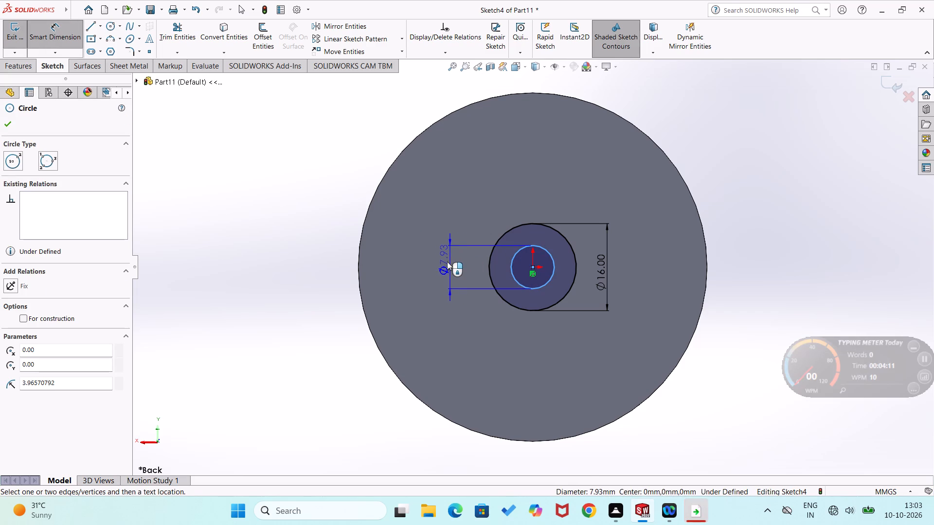
click(447, 262)
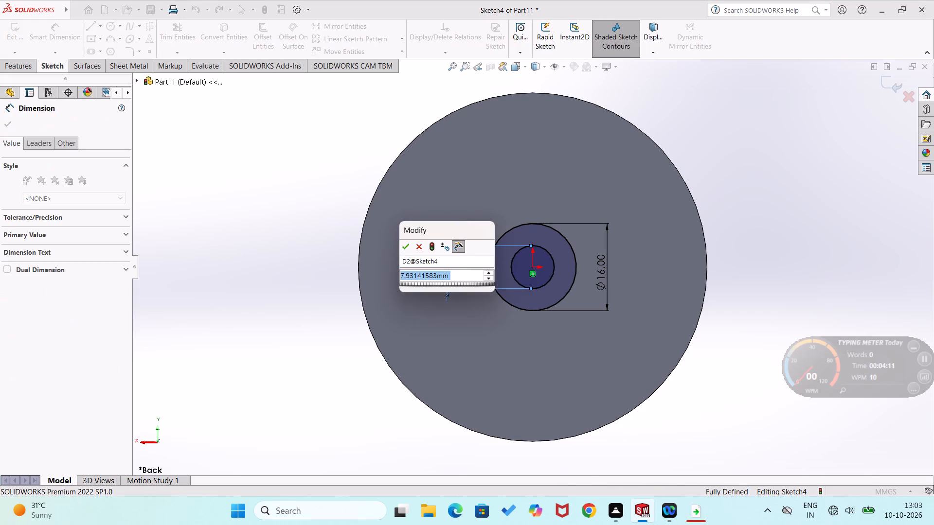
key(9)
key(Return)
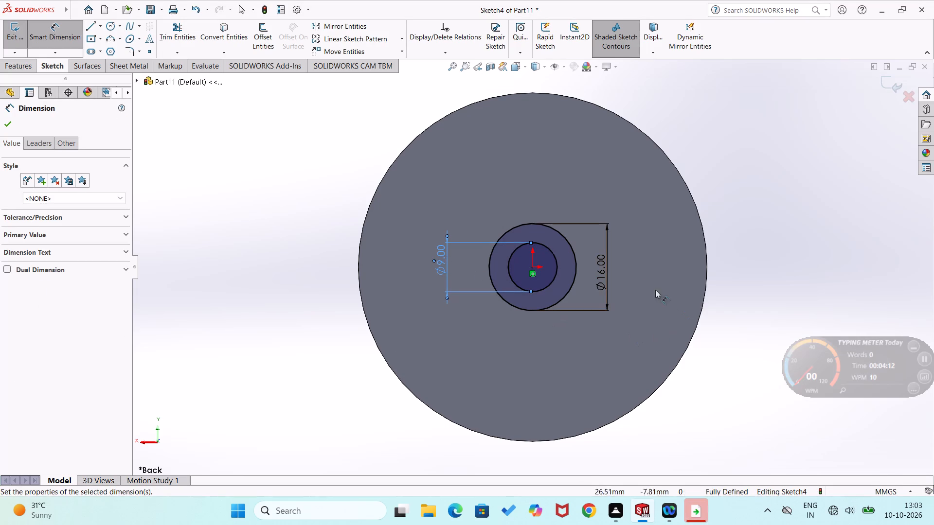
Change the outer central circle's diameter to 18 mm.
click(596, 270)
click(596, 270)
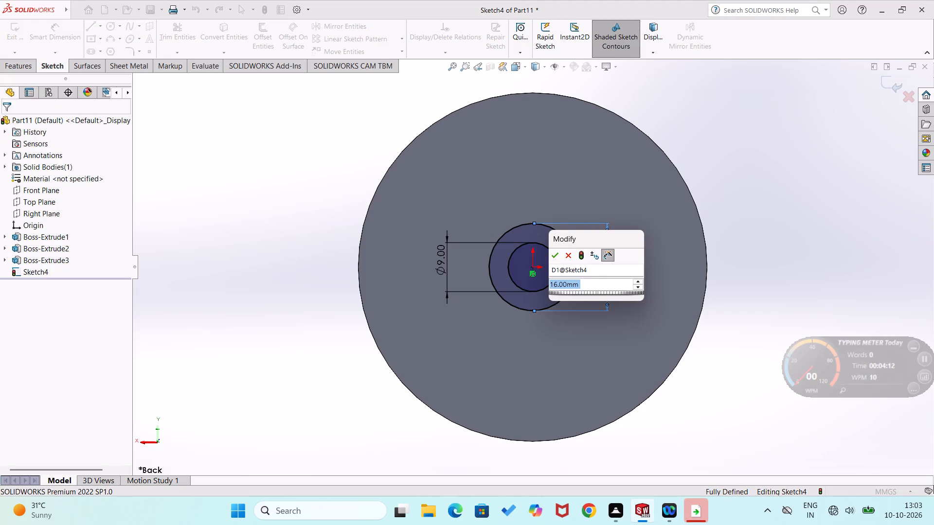
text(19)
key(BackSpace)
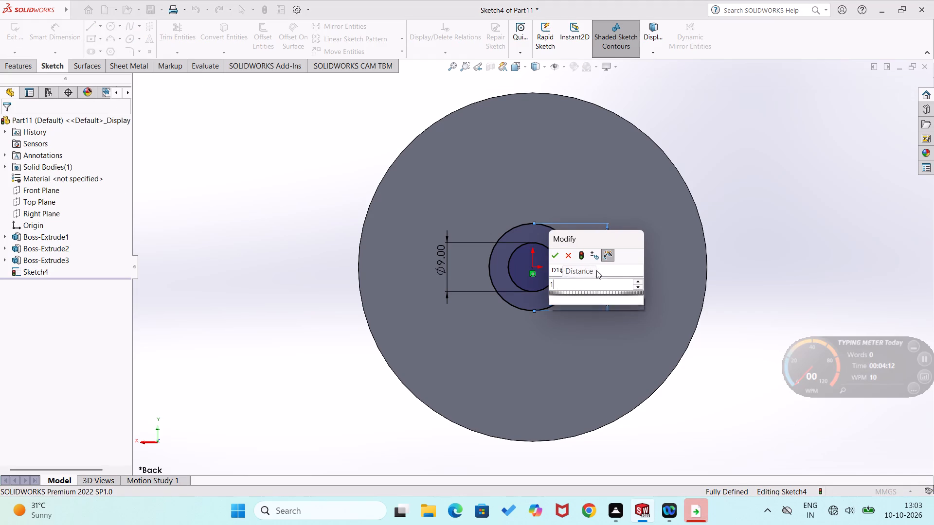
key(8)
key(Return)
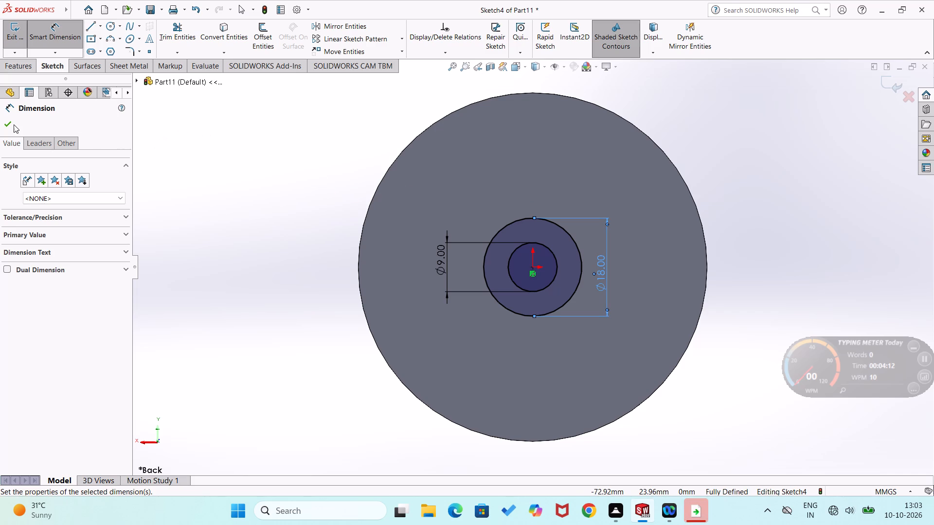
Extrude the sketch of two concentric circles 15 mm outward from the disc as a hollow central hub.
click(15, 60)
click(12, 44)
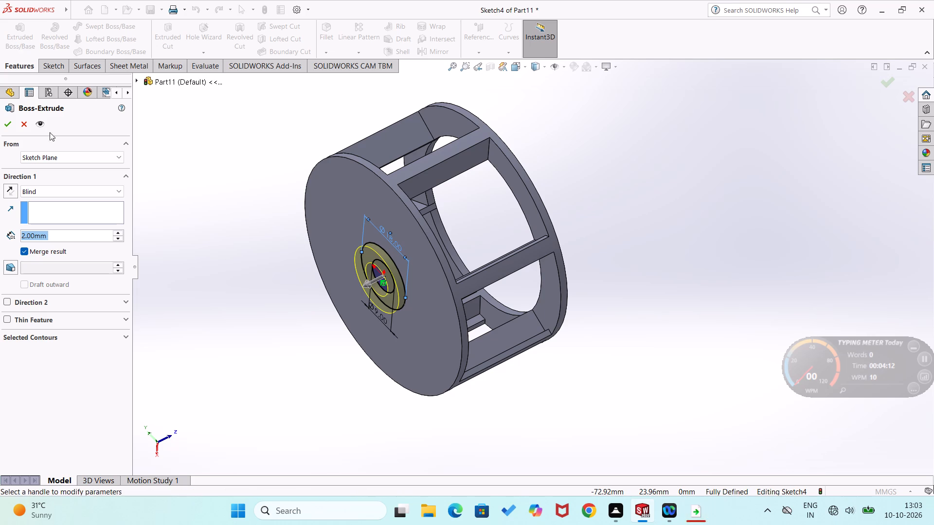
text(10)
key(Return)
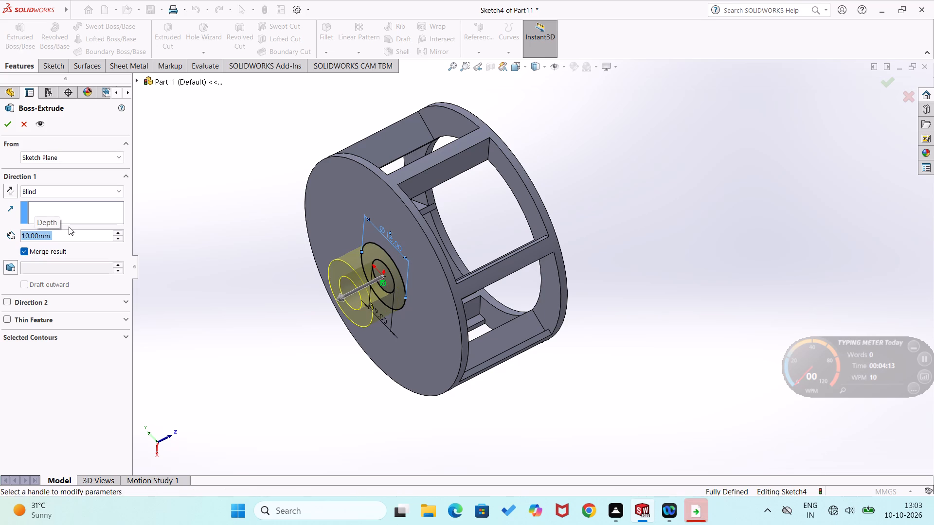
key(1)
key(5)
key(Return)
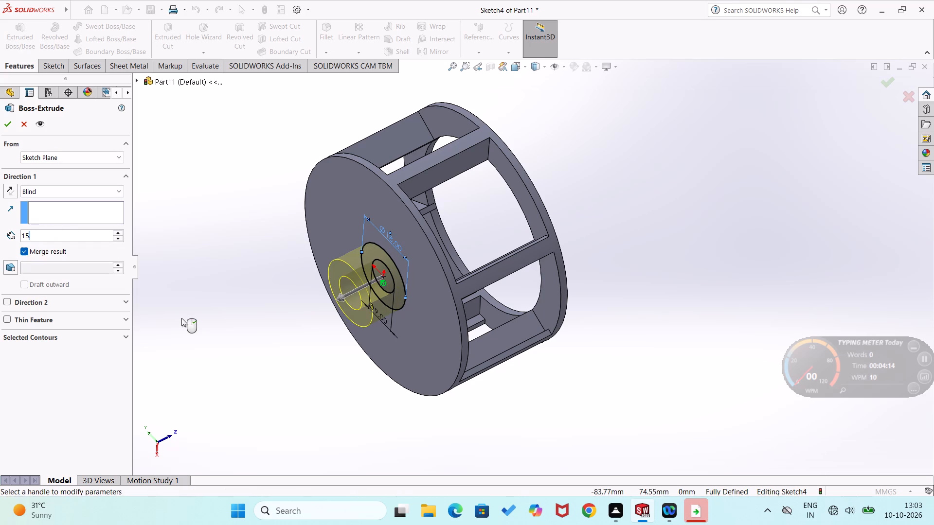
click(4, 117)
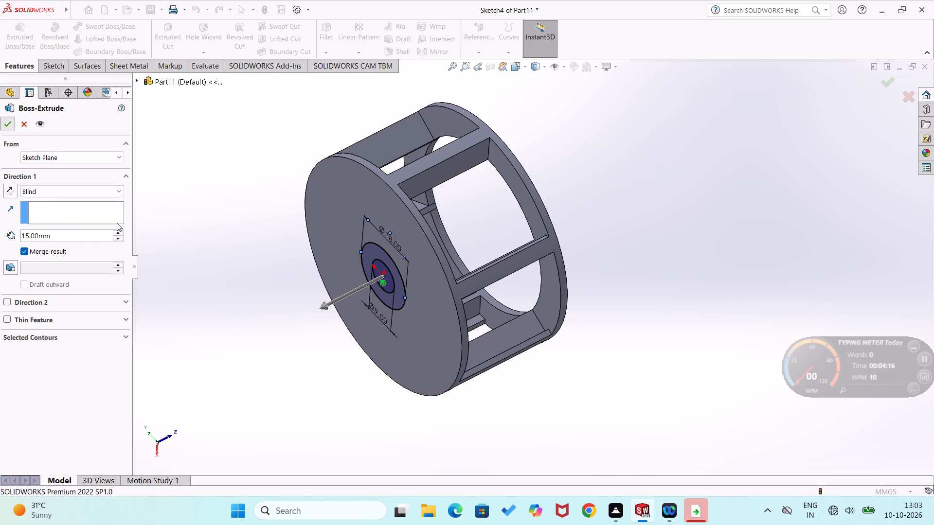
click(183, 255)
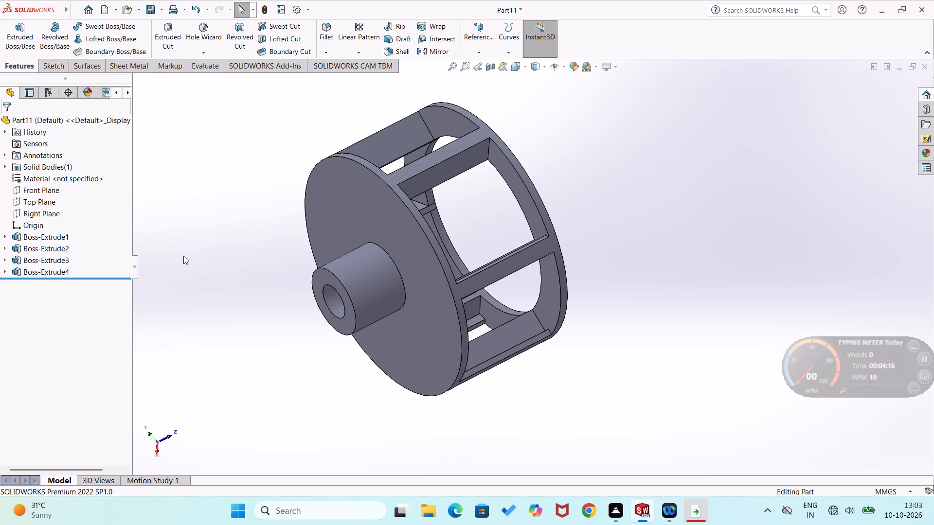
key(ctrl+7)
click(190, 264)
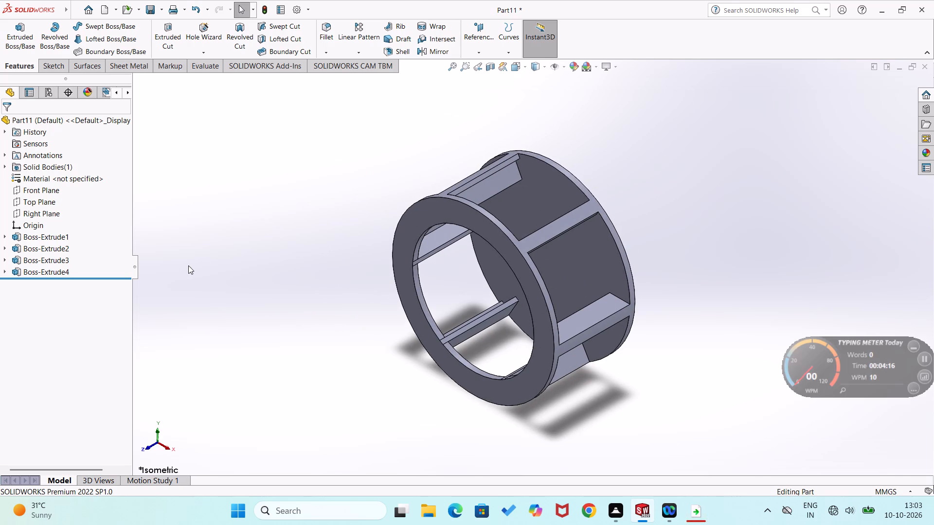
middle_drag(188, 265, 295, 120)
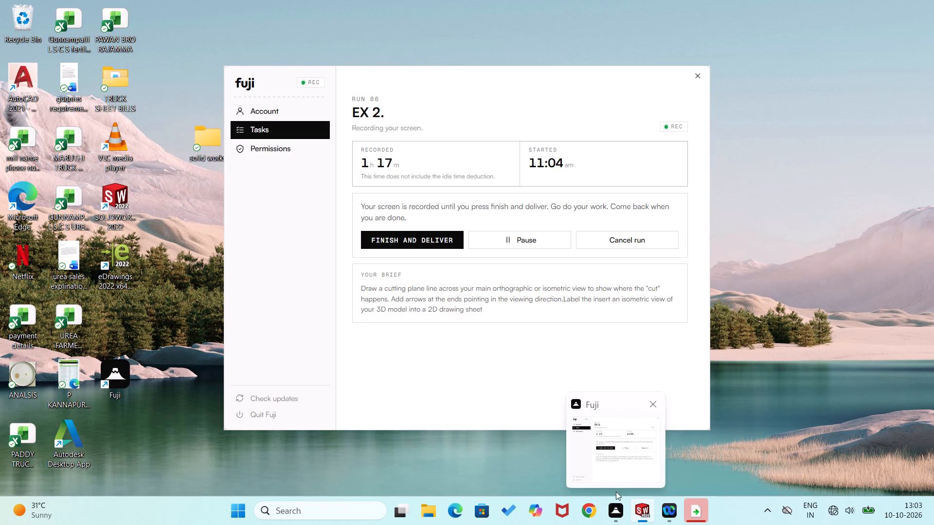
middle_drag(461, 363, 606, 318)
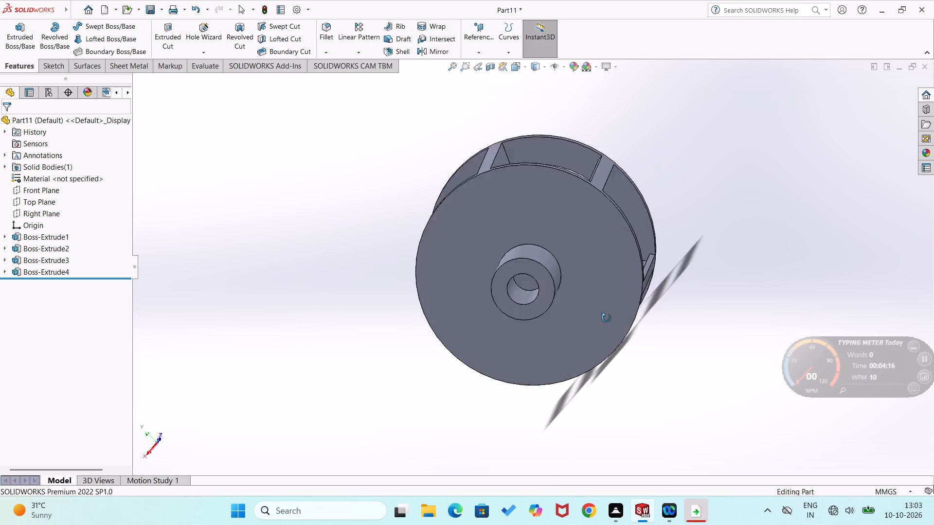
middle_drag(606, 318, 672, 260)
Close the finished cage-like part without saving its changes.
click(928, 66)
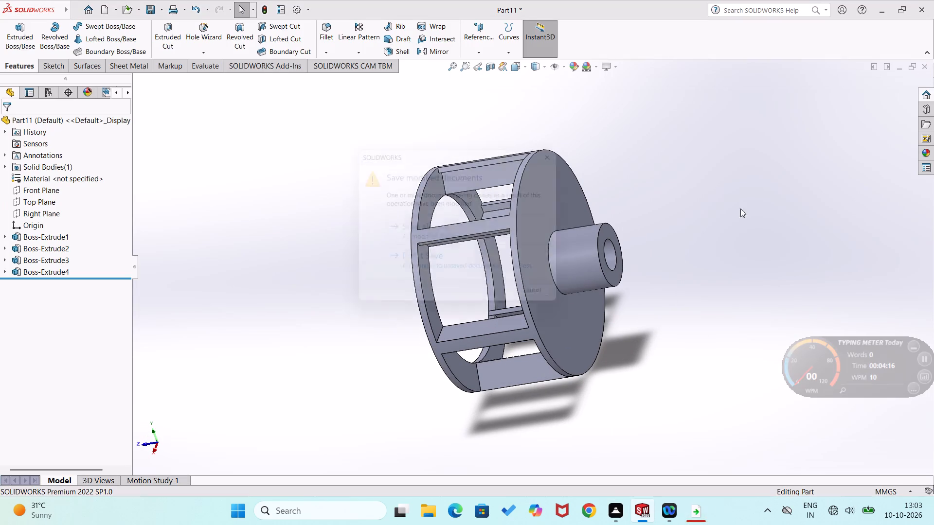
click(537, 271)
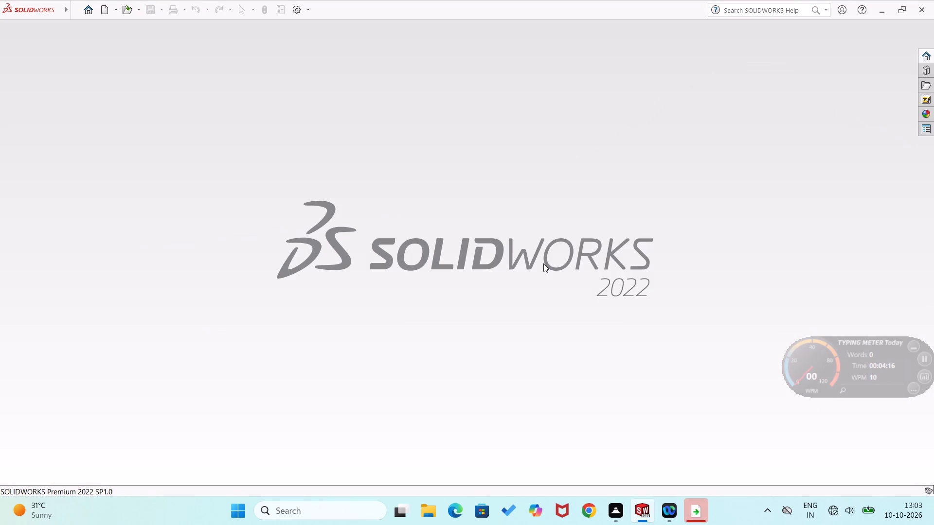
Create a new part document.
click(53, 70)
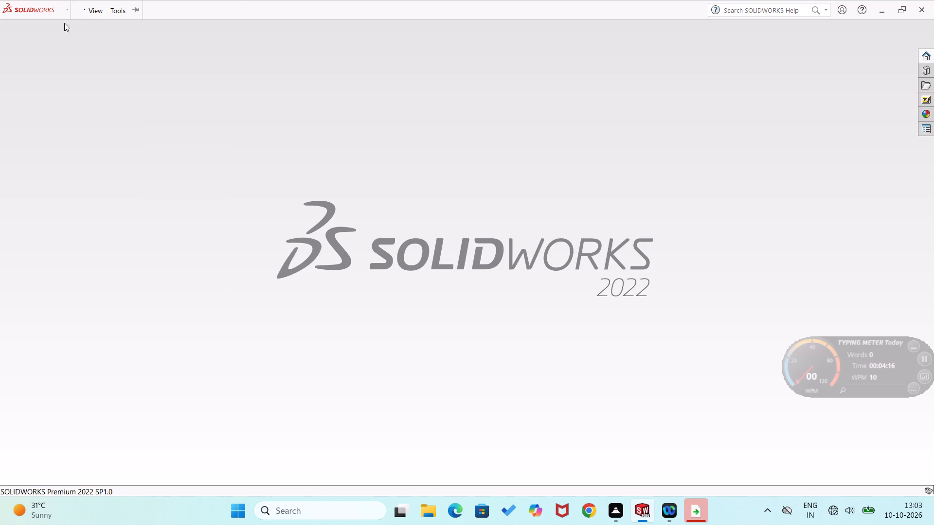
click(96, 7)
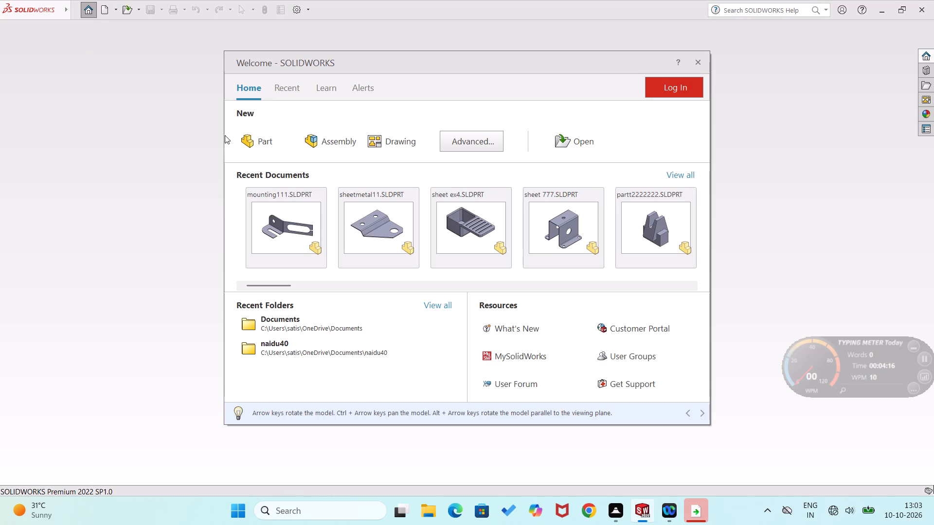
click(271, 145)
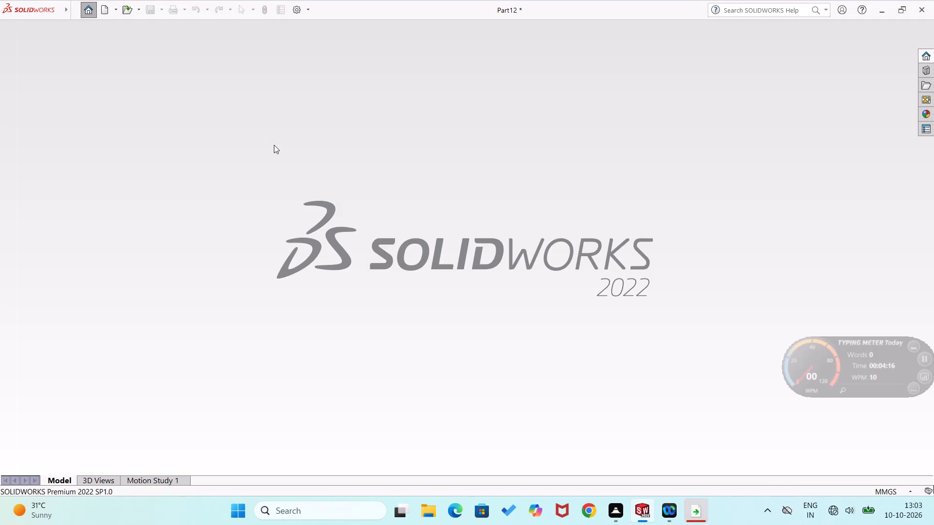
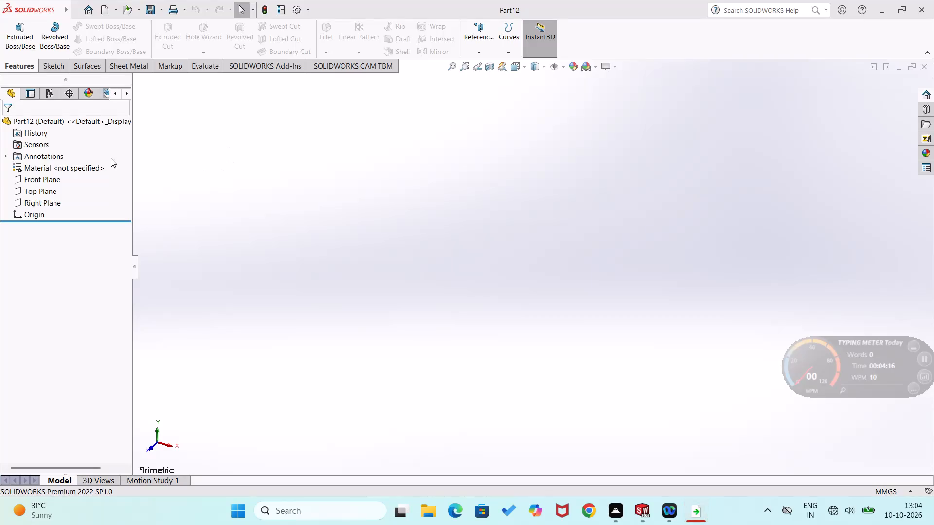
Start a sketch on the Front Plane and draw a horizontal base line about 188 mm long from the origin.
right_click(47, 184)
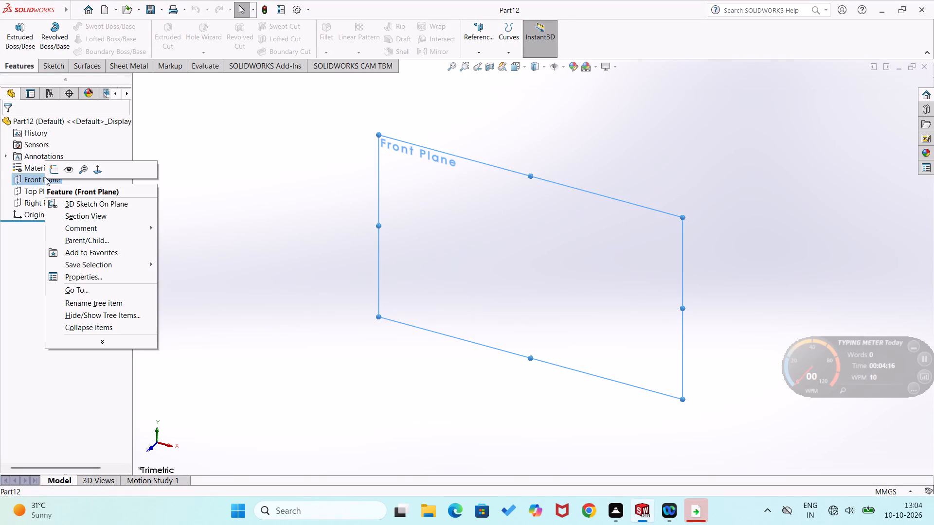
click(50, 165)
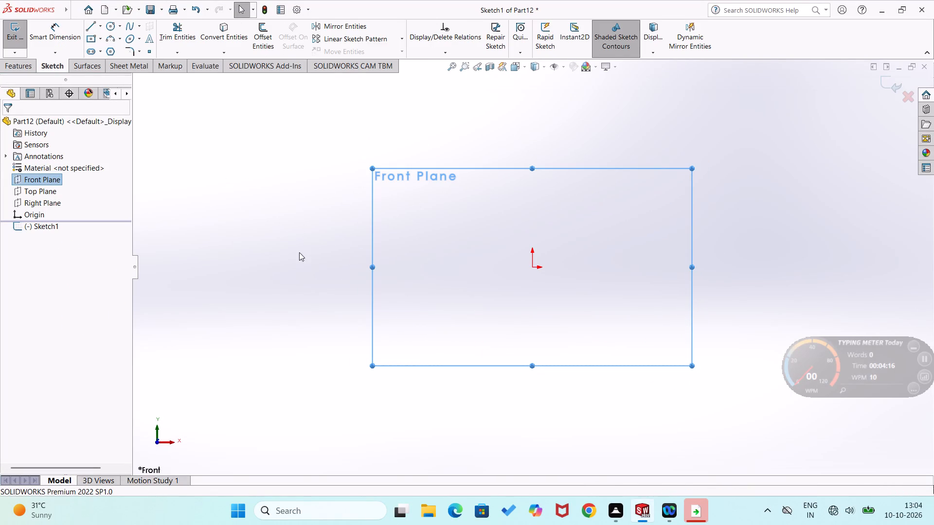
right_drag(491, 301, 447, 325)
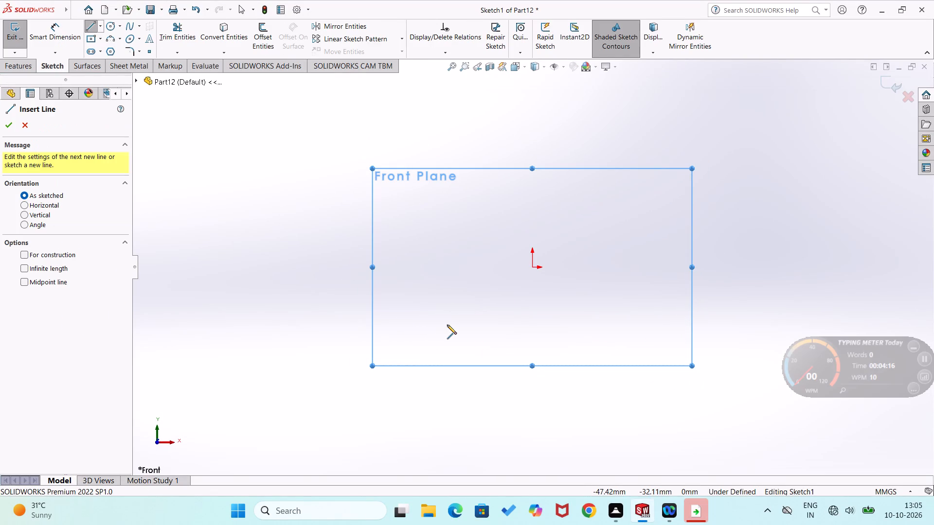
click(531, 265)
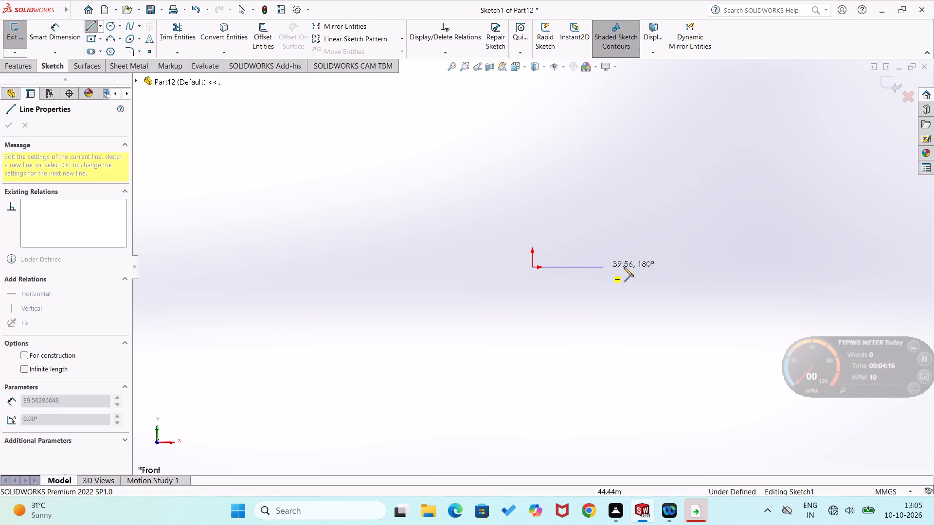
drag(872, 267, 873, 249)
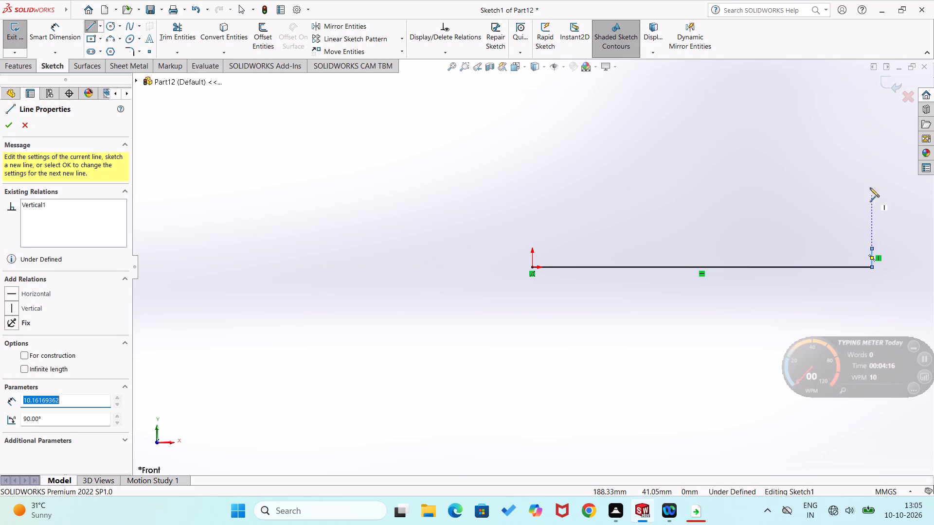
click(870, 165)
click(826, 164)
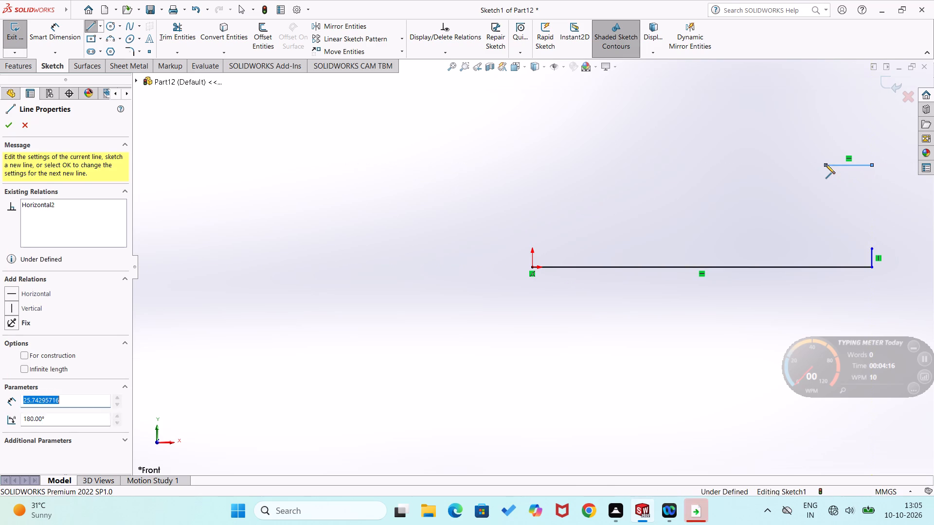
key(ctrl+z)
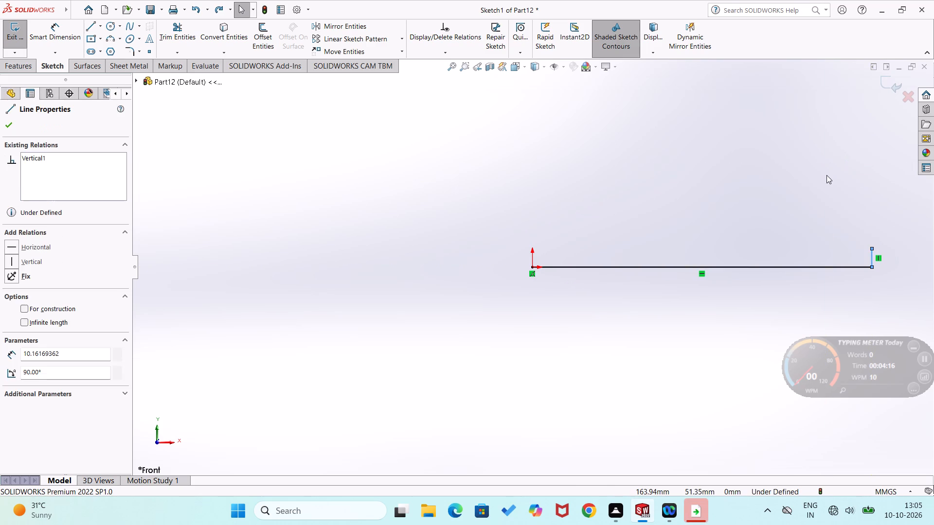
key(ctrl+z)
Complete the closed U-shaped profile with a 58 mm tall end wall, recessed floor, and an arc of about 23 mm radius topping the wall near the origin.
right_drag(811, 187, 655, 218)
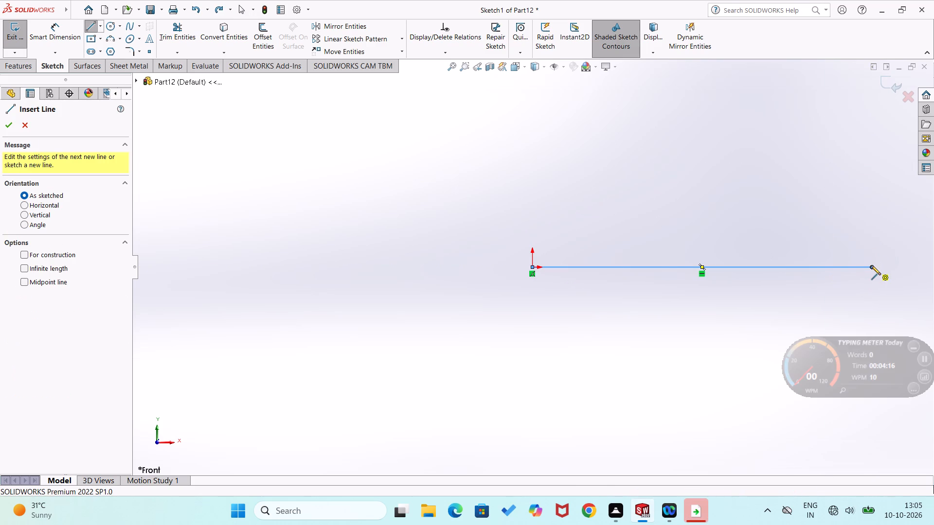
click(871, 265)
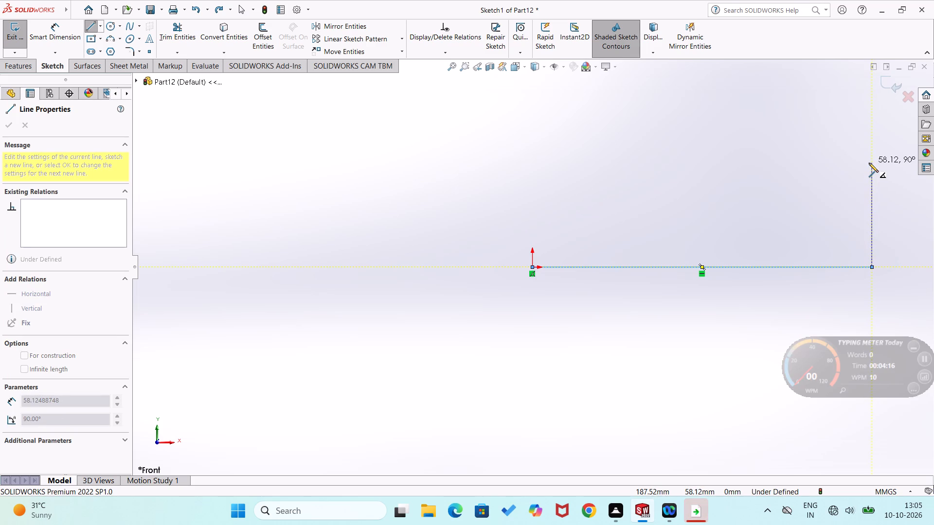
click(869, 163)
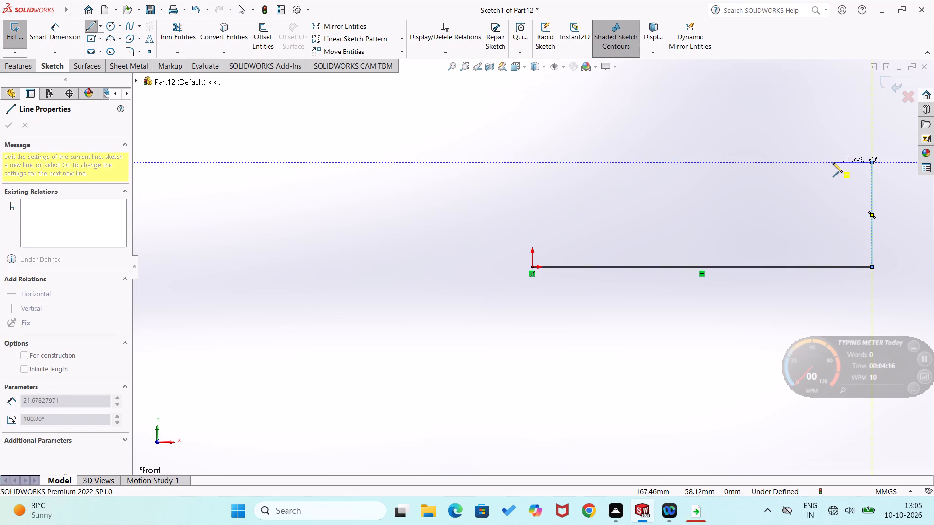
click(833, 163)
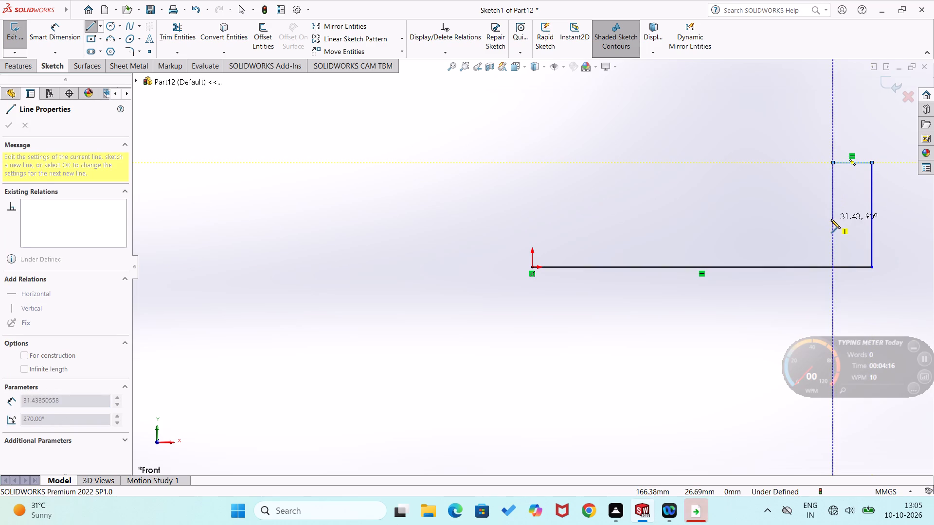
click(833, 232)
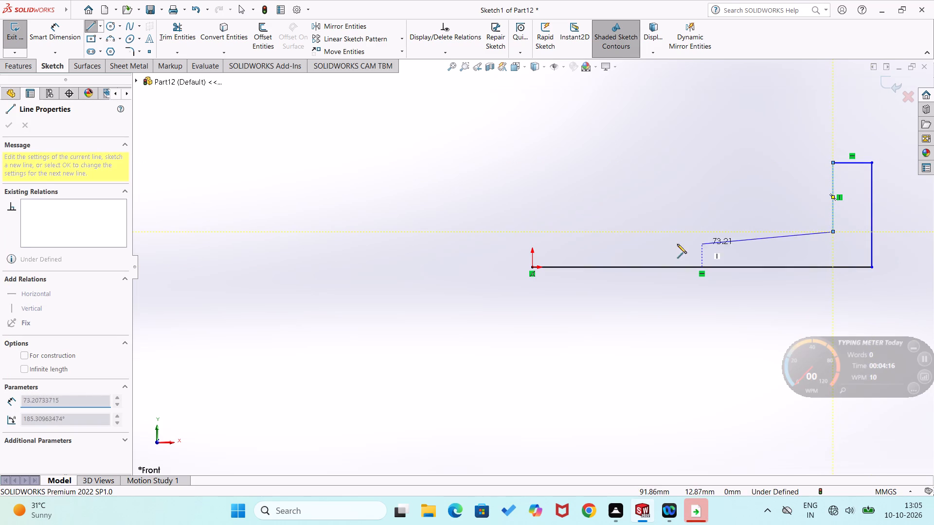
click(586, 230)
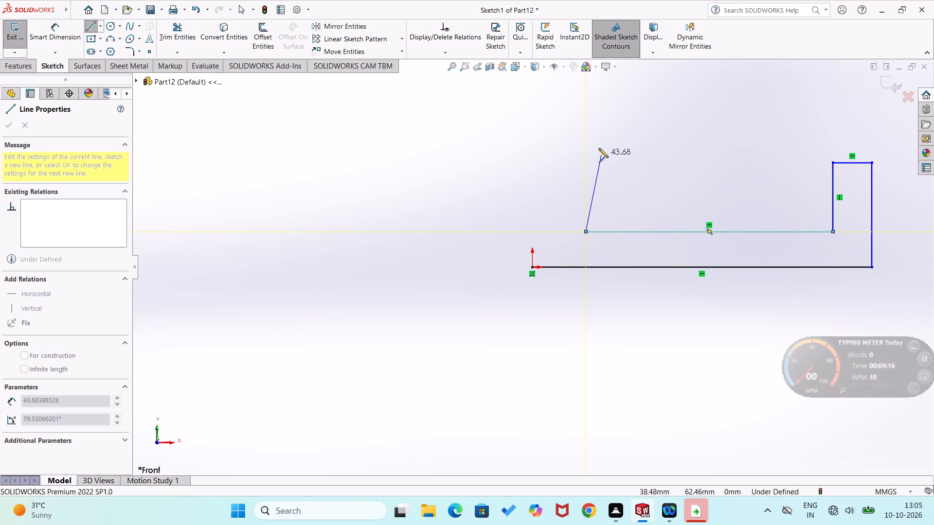
click(587, 142)
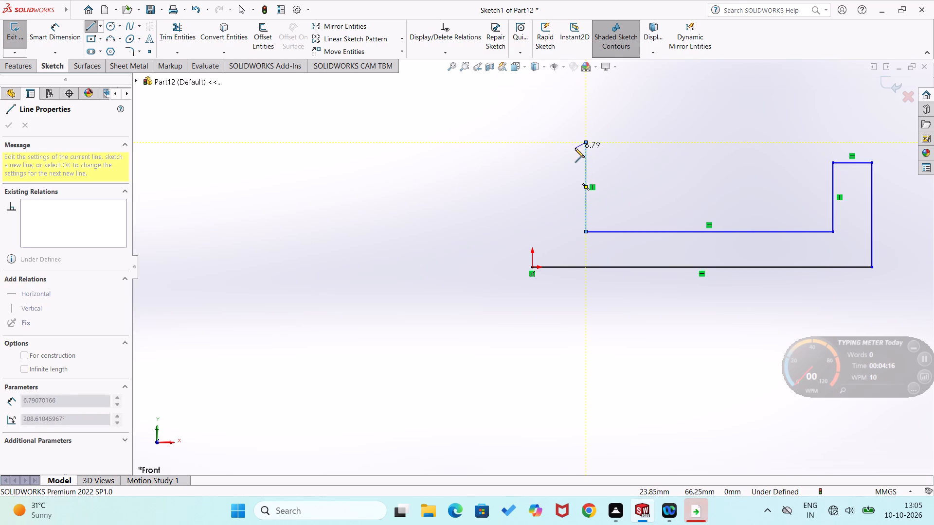
click(545, 177)
click(530, 179)
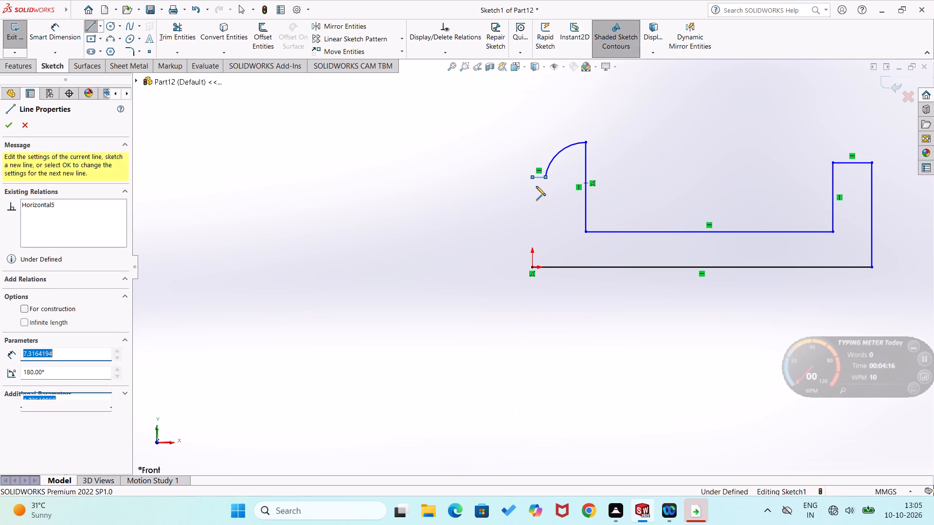
click(531, 266)
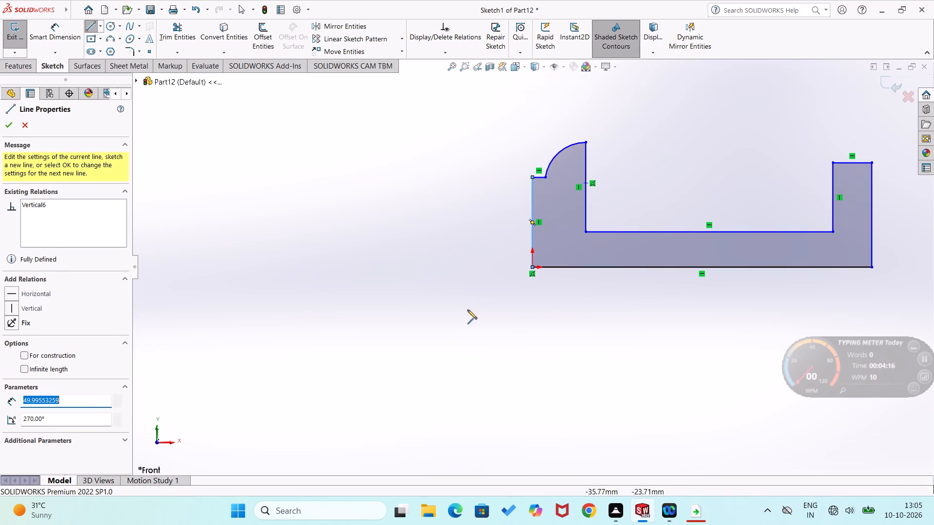
Dimension the arc's radius to 28 mm.
right_drag(467, 310, 485, 195)
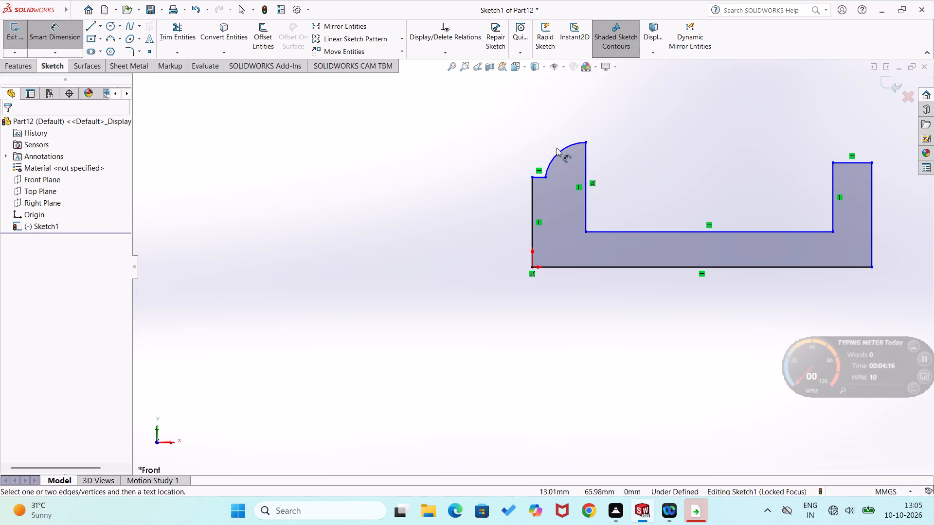
click(557, 150)
click(546, 134)
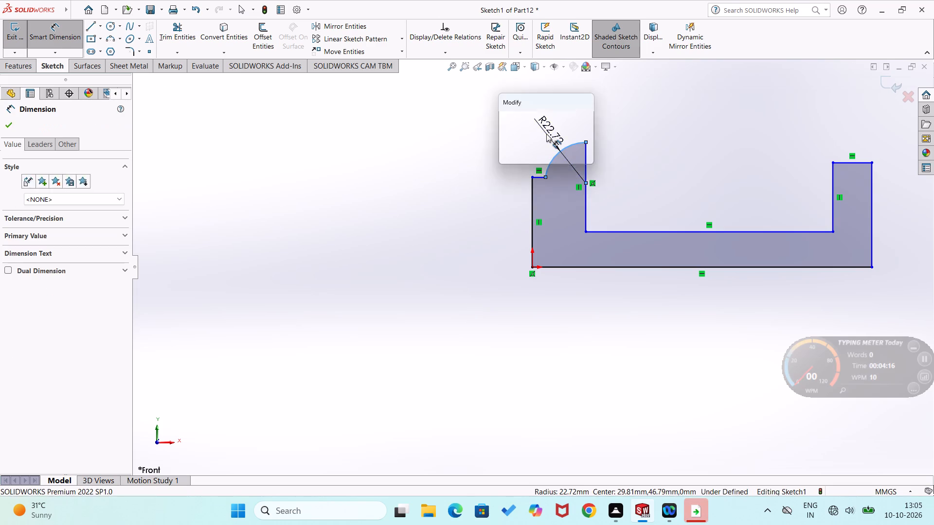
text(28)
key(Return)
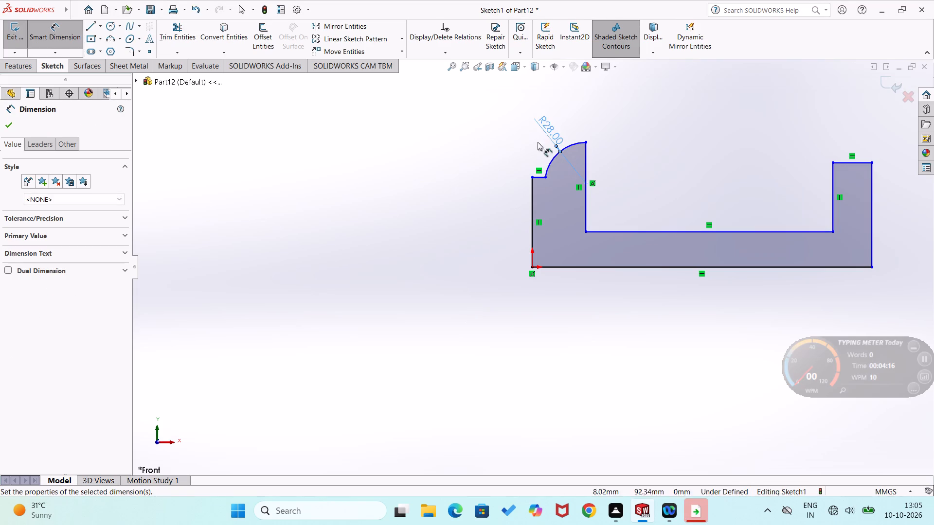
click(476, 191)
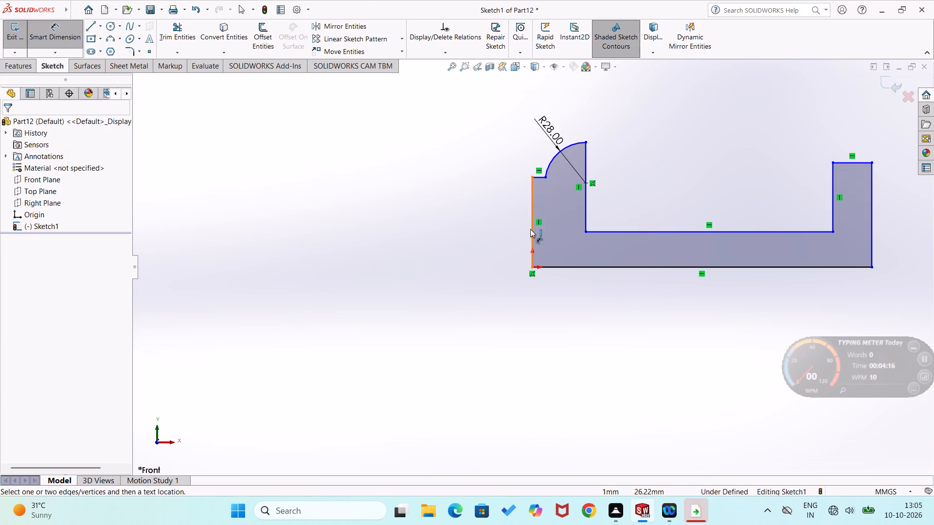
Dimension the vertical edge rising from the origin to 50 mm.
click(533, 232)
click(516, 234)
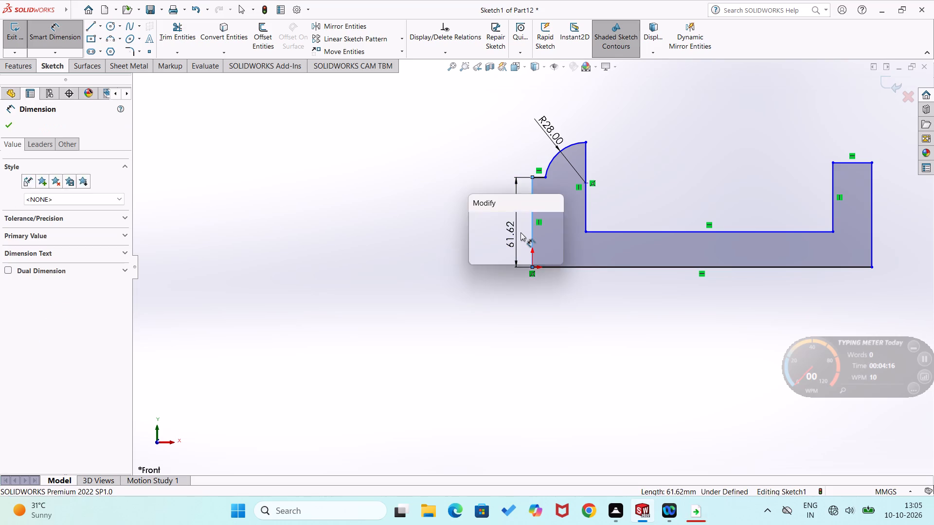
text(50)
key(Return)
click(462, 251)
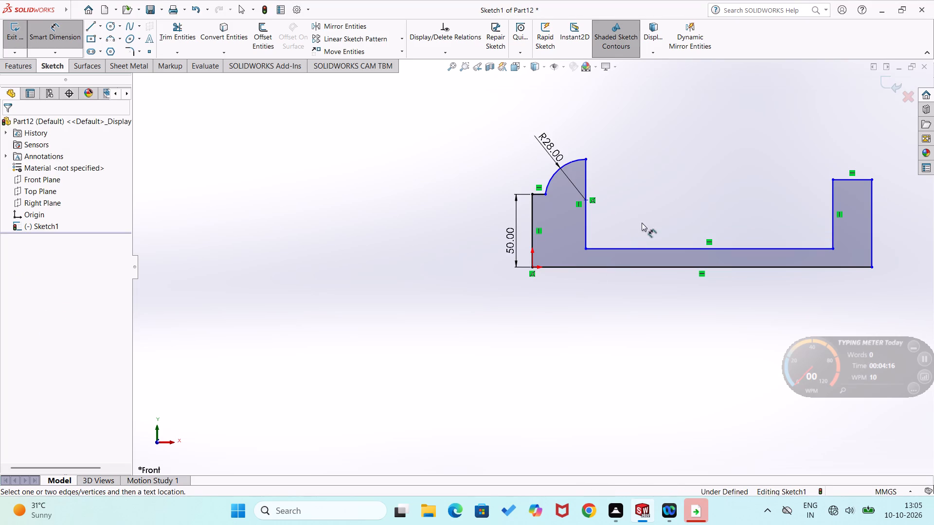
Dimension the inner vertical edge between the arc's top and the recessed floor to 45 mm.
click(584, 224)
click(608, 223)
text(45)
key(Return)
click(327, 281)
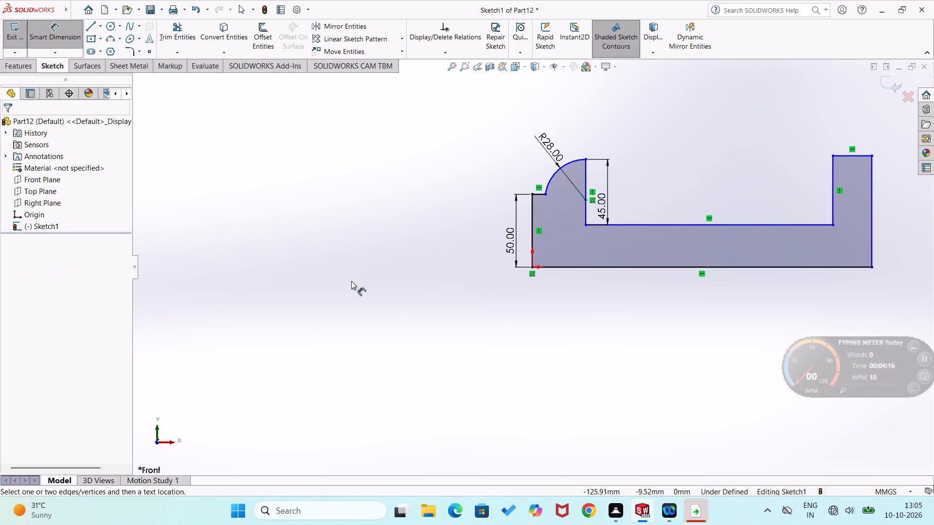
Dimension the outer vertical edge of the far end wall to 72 mm.
click(874, 235)
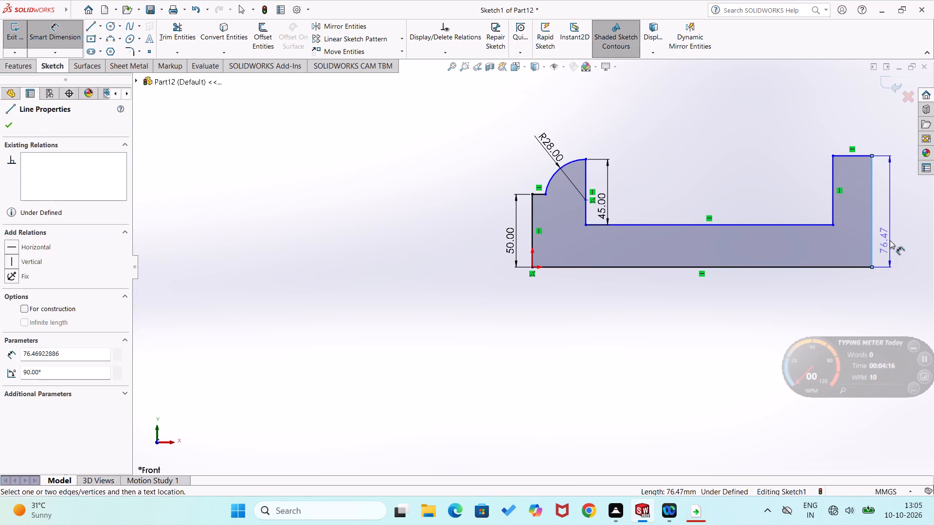
click(890, 240)
text(72)
key(Return)
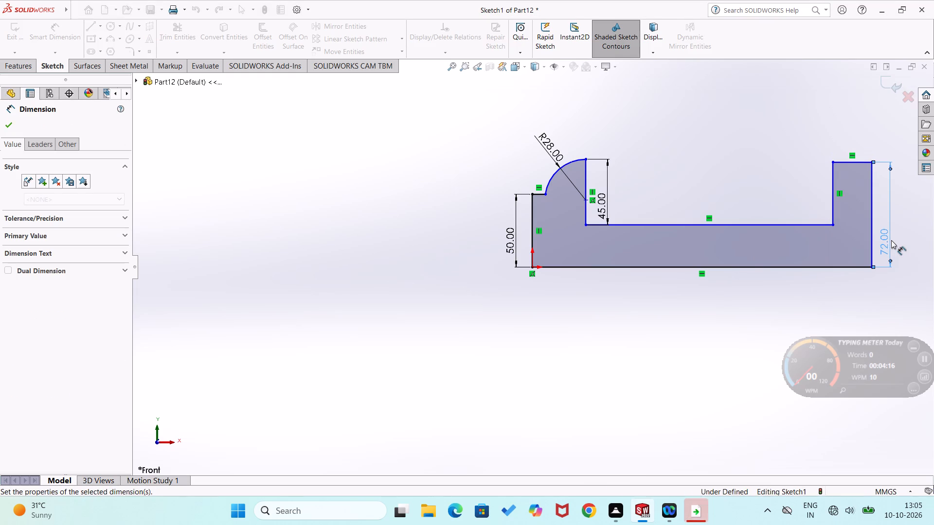
click(740, 161)
Dimension the top width of the far end wall to 28 mm.
click(841, 162)
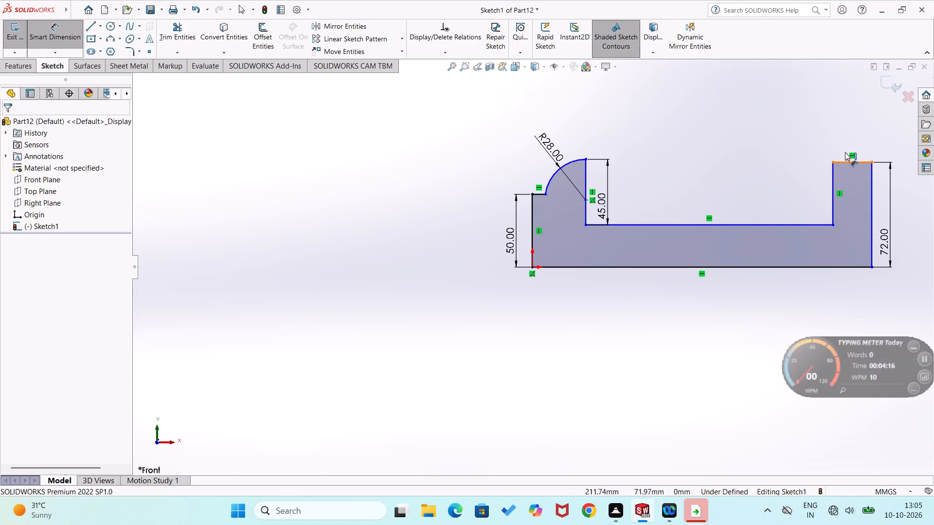
click(848, 127)
text(28)
key(Return)
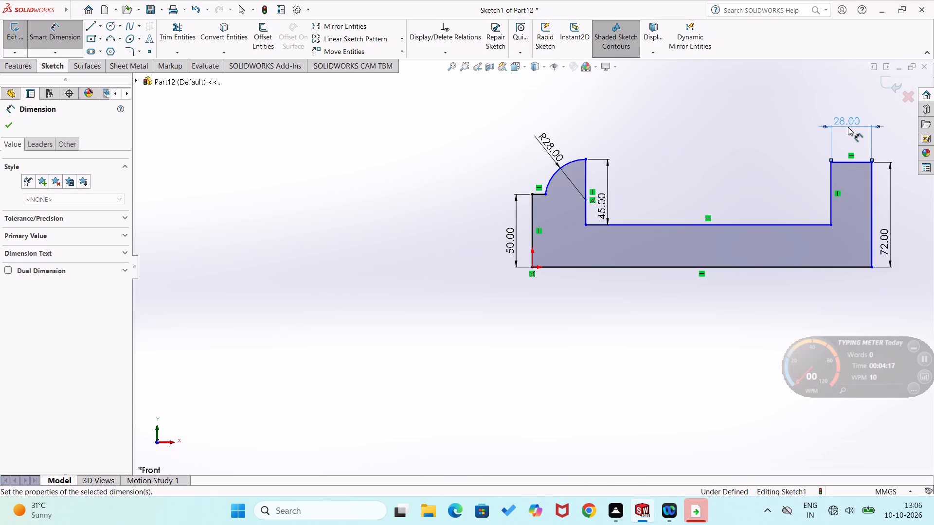
click(782, 160)
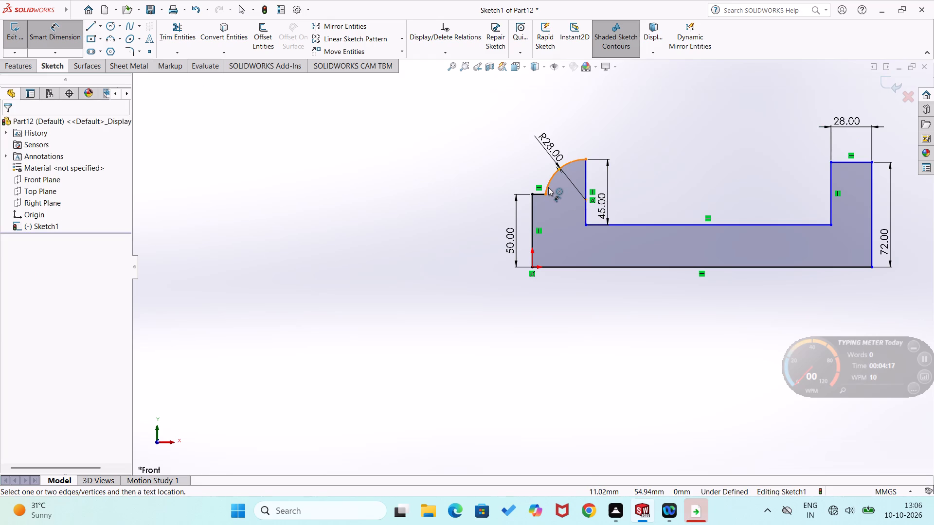
Dimension the short horizontal ledge beside the arc to 5 mm.
drag(539, 194, 539, 186)
click(539, 173)
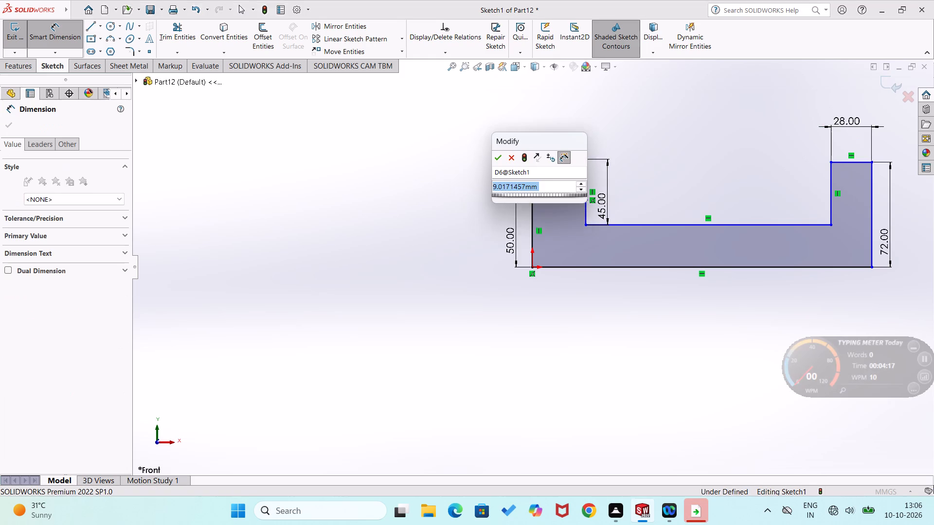
key(5)
key(Return)
Change the length of the short ledge beside the arc to 10 mm.
click(539, 173)
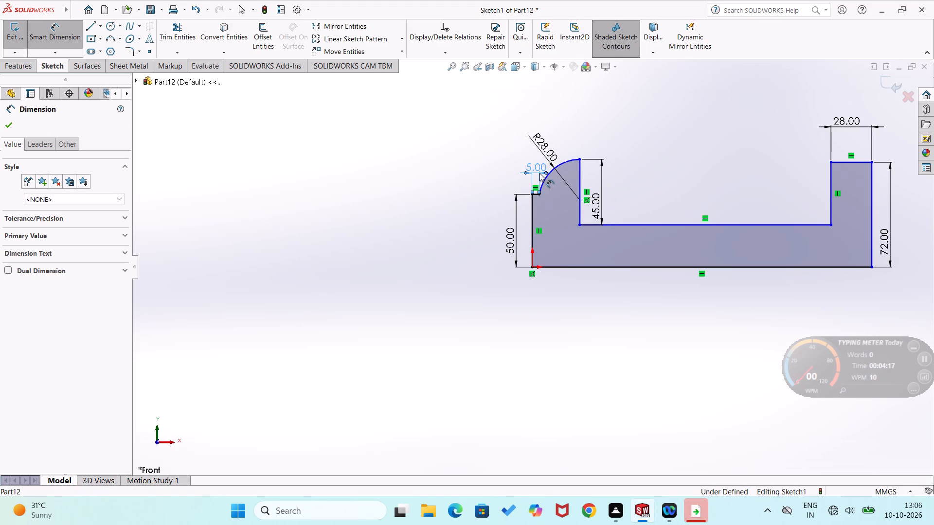
click(539, 173)
text(10)
key(Return)
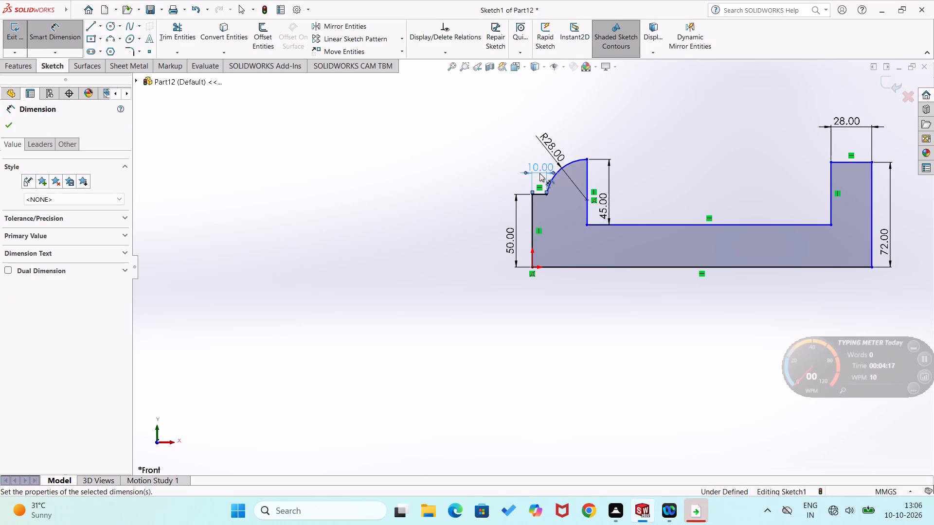
click(408, 187)
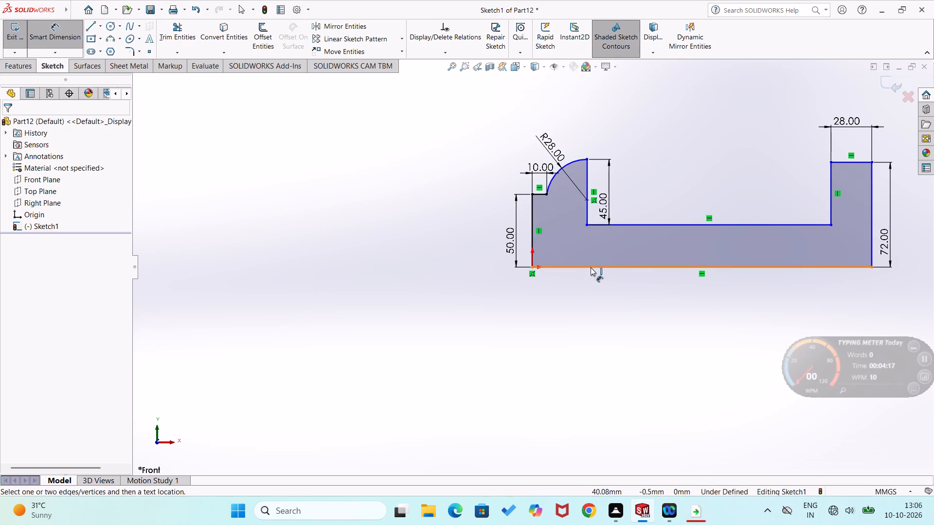
Dimension the overall length of the profile's base line to 180 mm.
click(591, 267)
click(588, 291)
text(180)
key(Return)
click(644, 393)
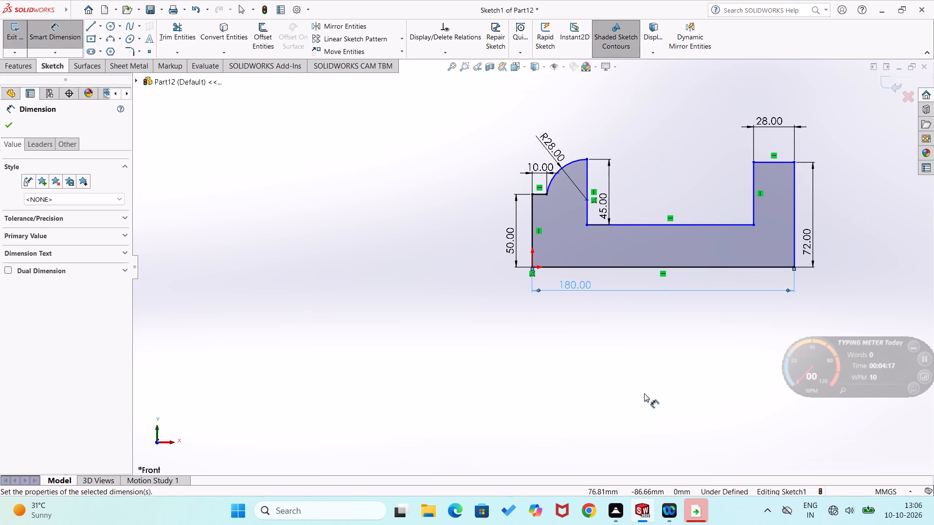
Dimension the length of the recessed floor between the two walls at its drawn value.
click(629, 224)
click(630, 240)
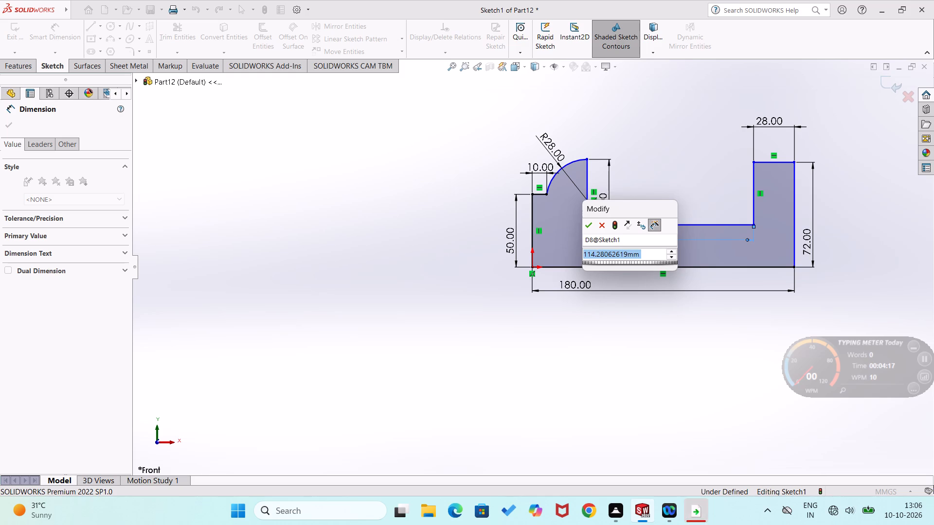
click(590, 224)
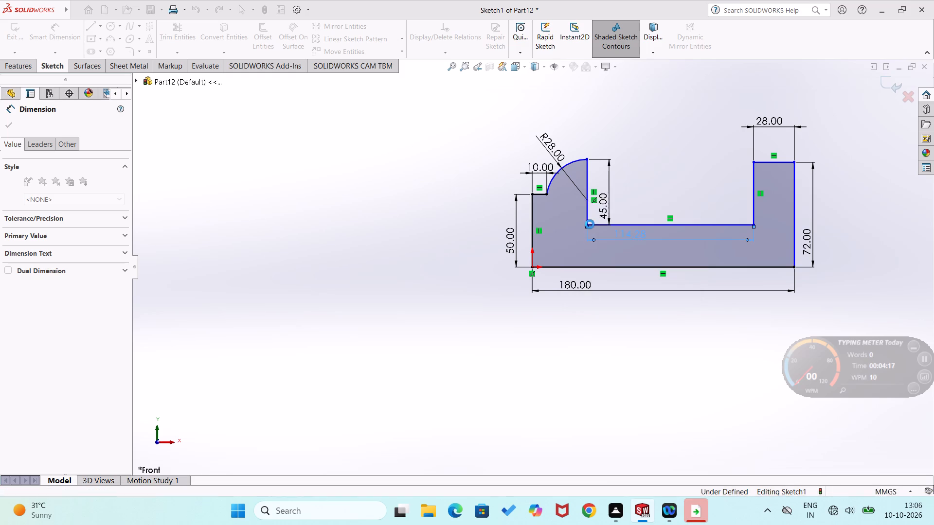
Dimension the inner vertical edge of the plain wall opposite the arc to 45 mm.
click(424, 283)
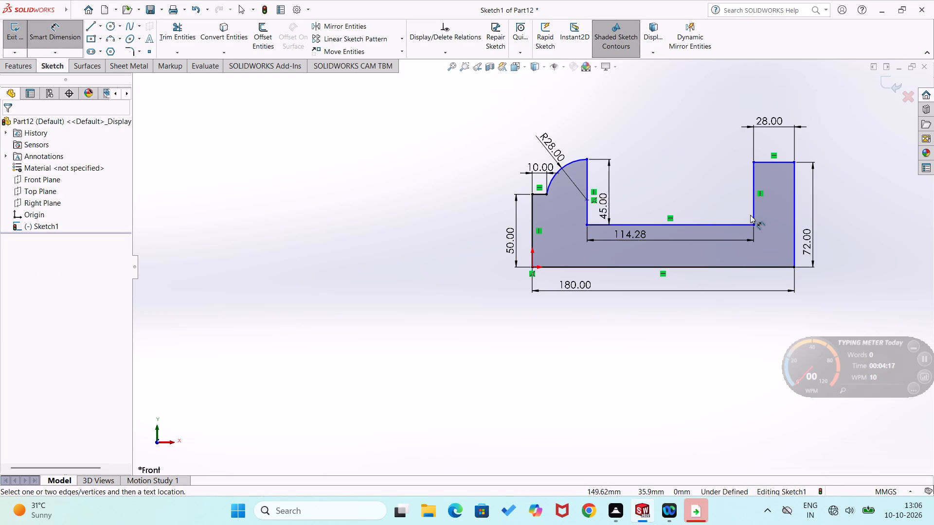
click(754, 212)
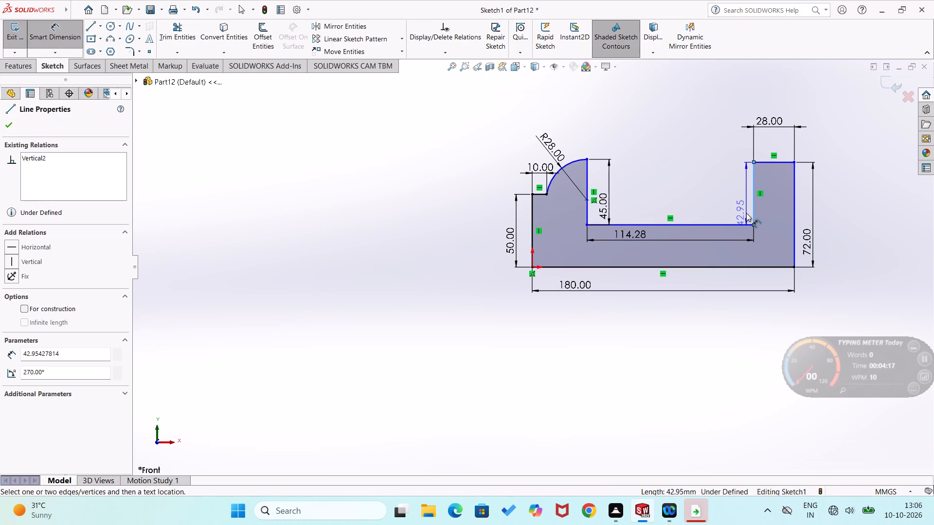
click(740, 204)
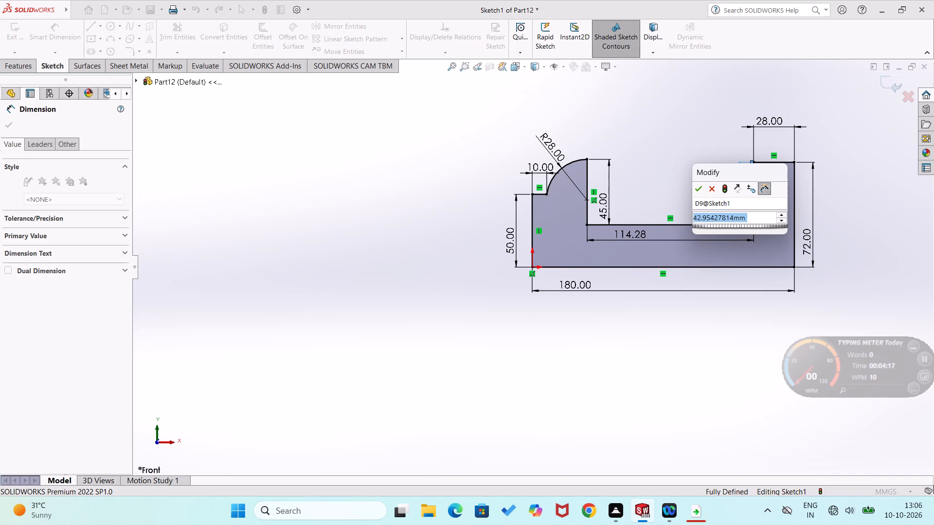
text(45)
key(Return)
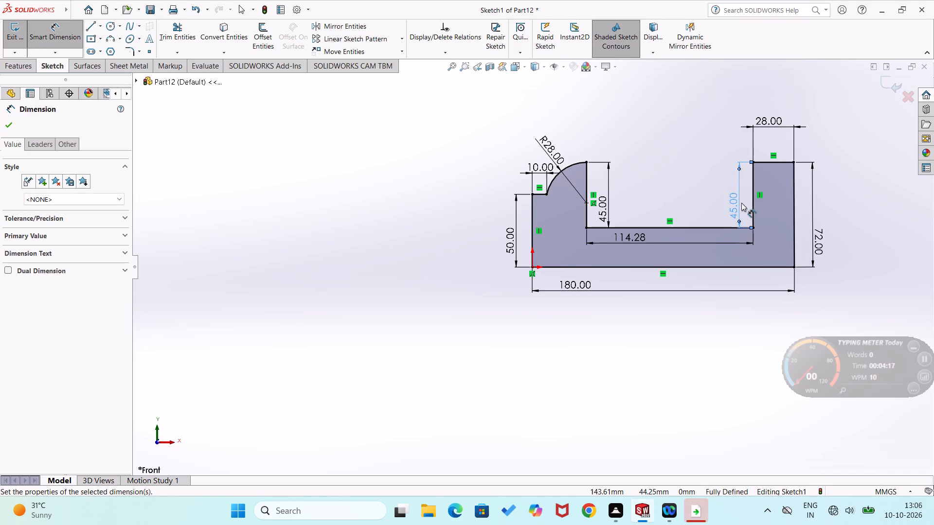
click(716, 183)
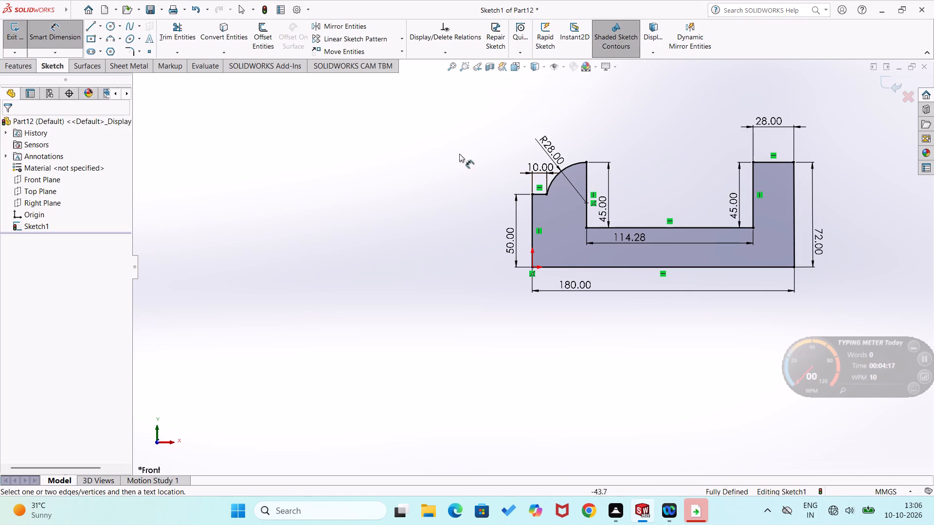
Extrude the profile as a blind boss 70 mm deep from the sketch plane, in the reversed direction.
click(16, 68)
click(18, 46)
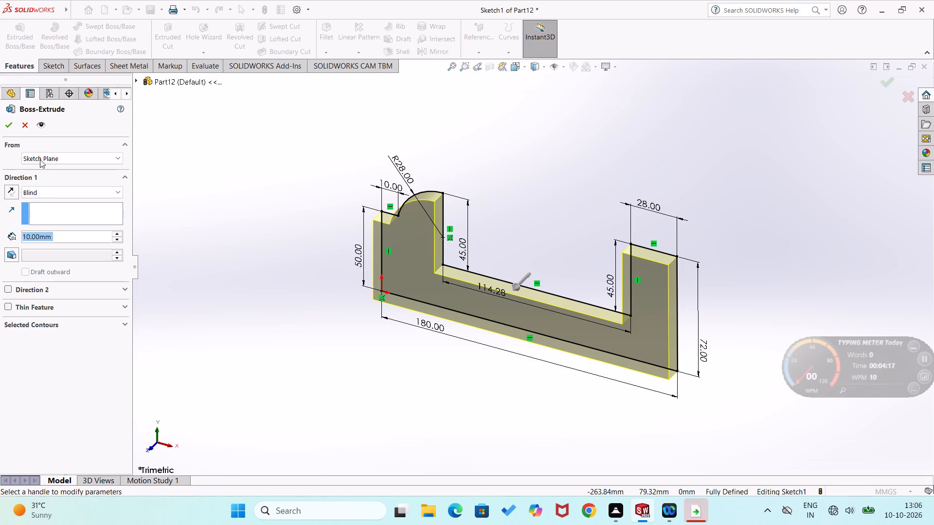
triple_click(117, 233)
double_click(117, 233)
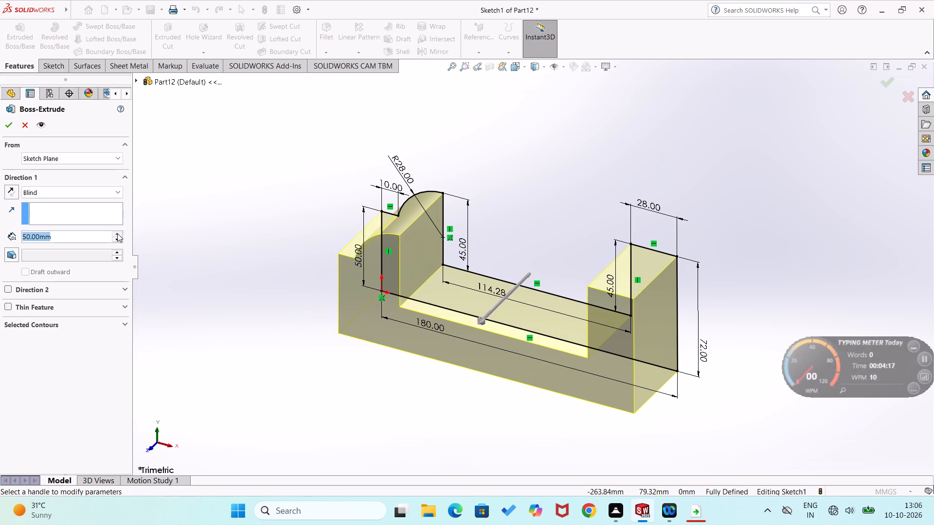
click(117, 233)
click(10, 185)
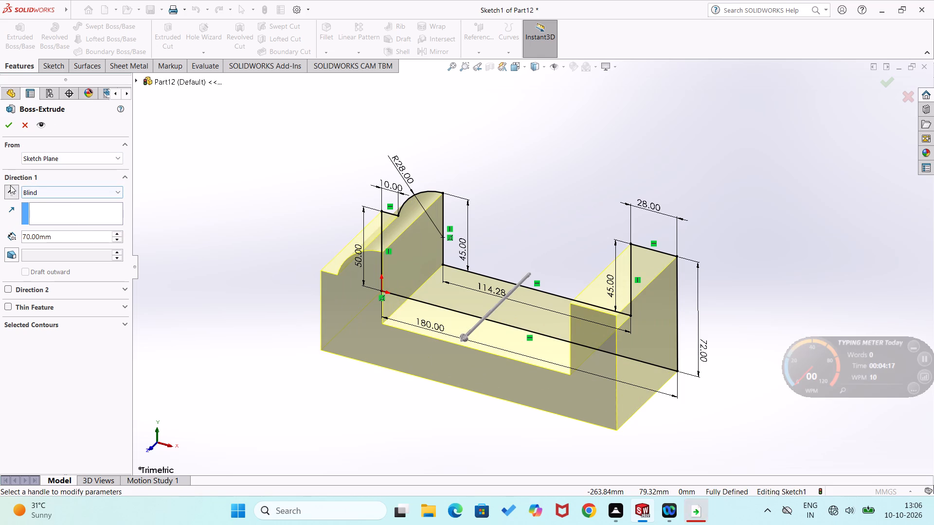
click(5, 124)
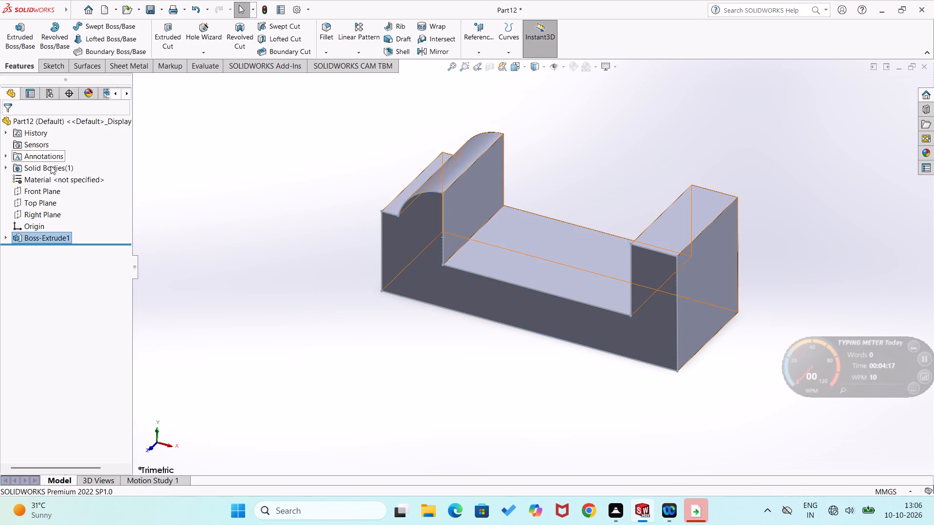
click(114, 206)
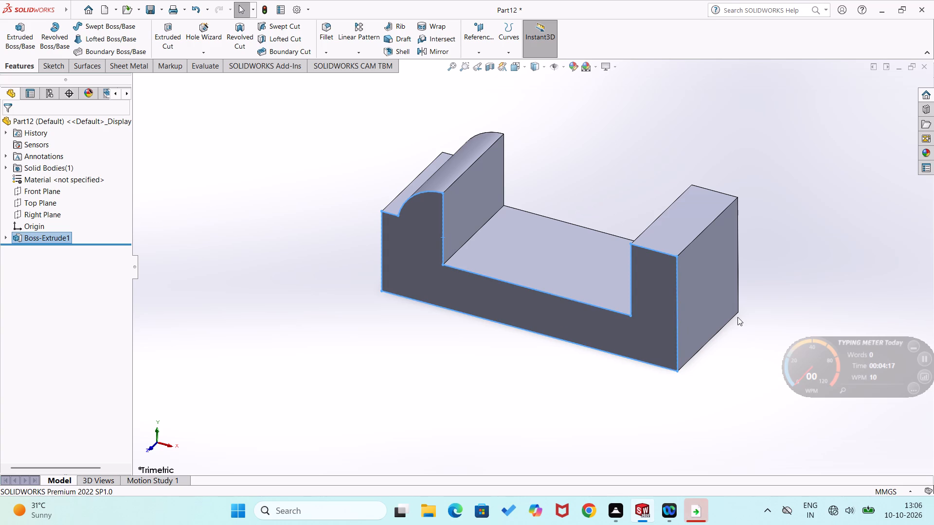
On the outer end face of the plain wall, sketch a full-width corner rectangle about 17 mm high near the top edge.
right_click(711, 294)
click(734, 278)
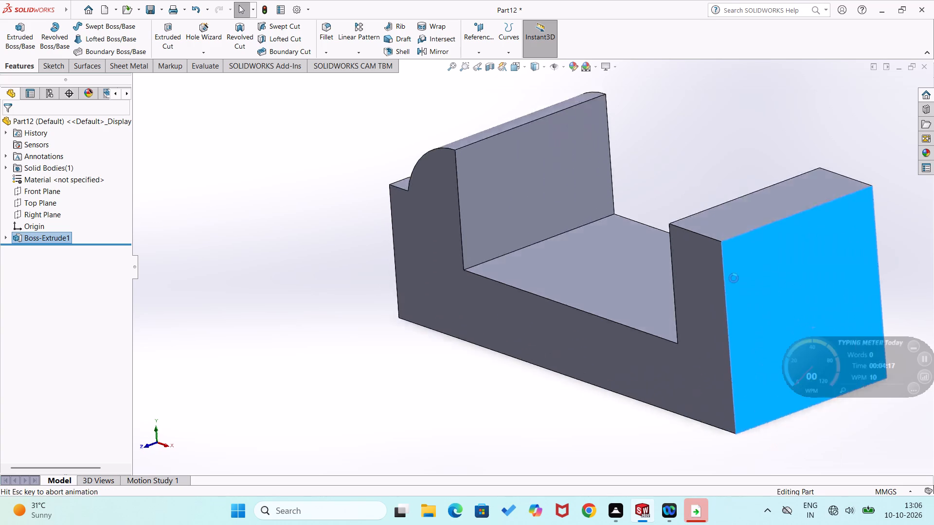
click(793, 223)
right_drag(804, 162, 790, 253)
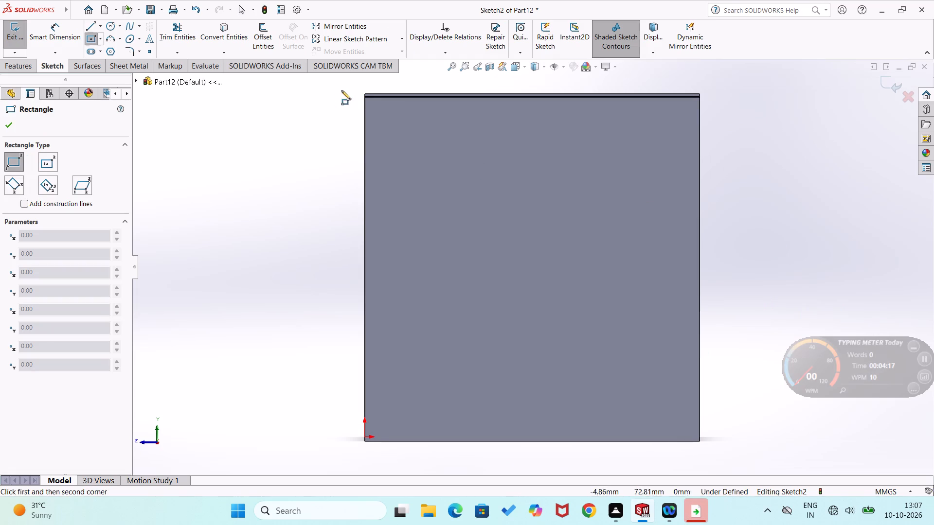
click(364, 98)
middle_drag(412, 133, 422, 152)
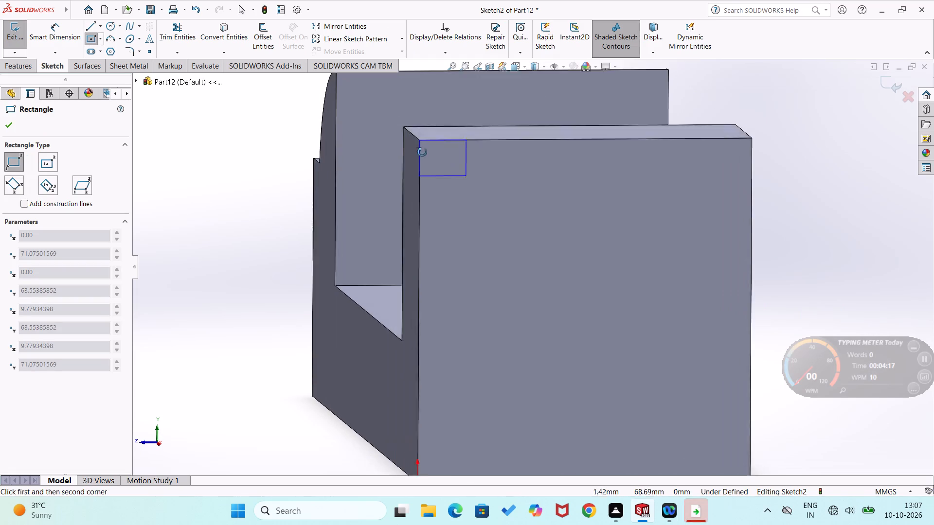
middle_drag(422, 152, 424, 155)
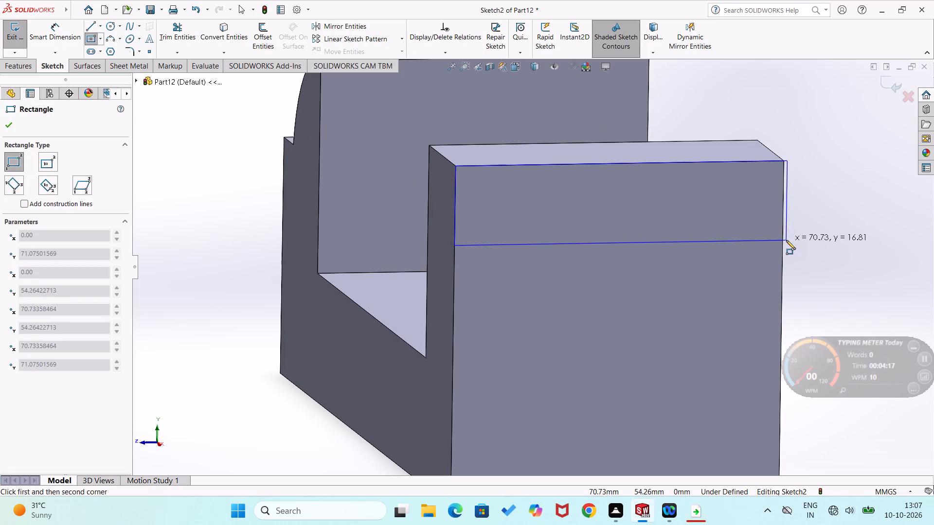
click(783, 242)
Dimension the height of the rectangle on the end face to 16 mm.
right_drag(843, 279, 840, 217)
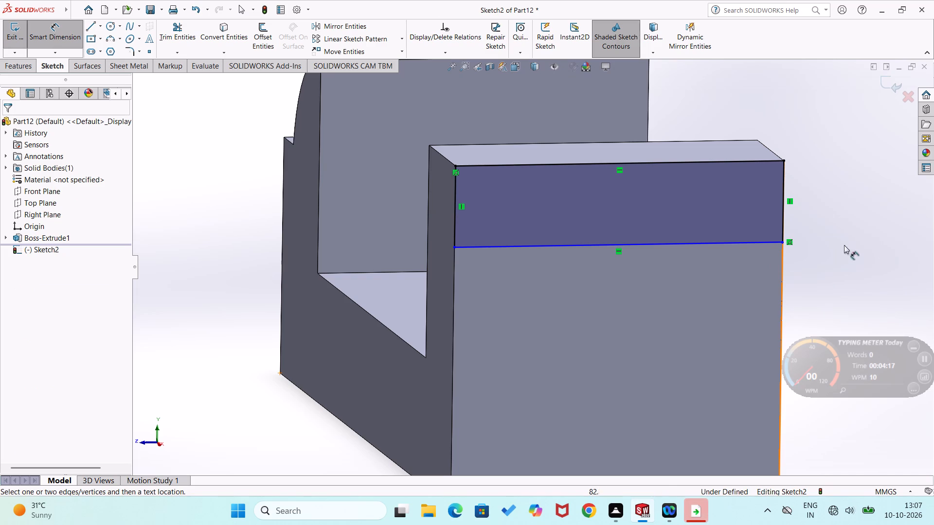
right_drag(822, 256, 839, 153)
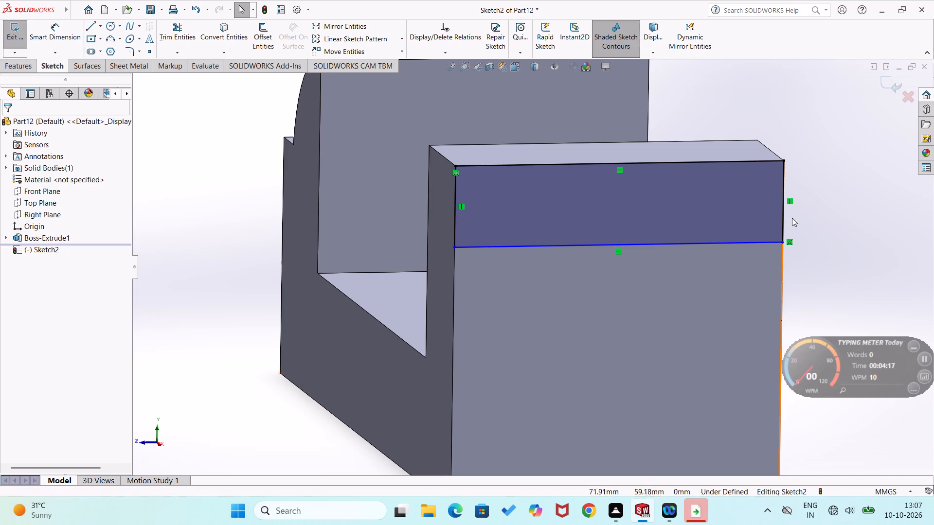
right_drag(798, 226, 815, 124)
click(785, 215)
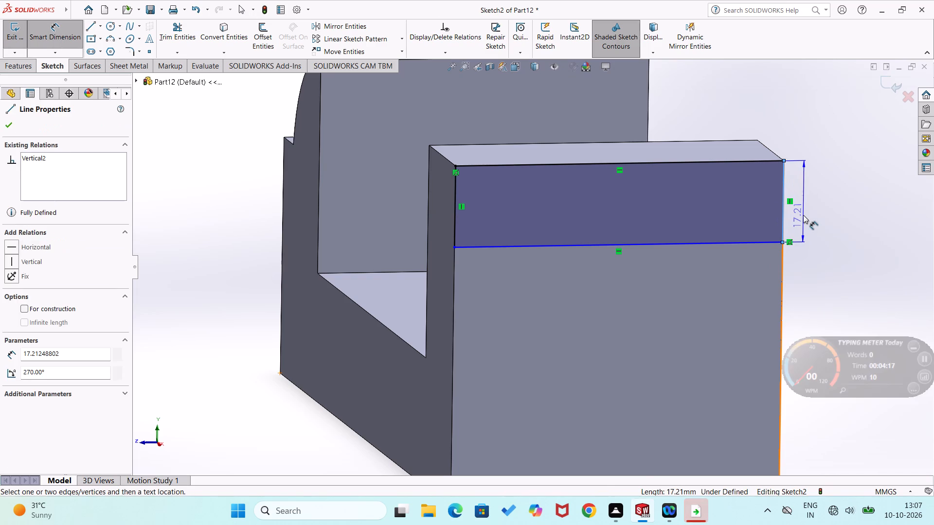
click(804, 215)
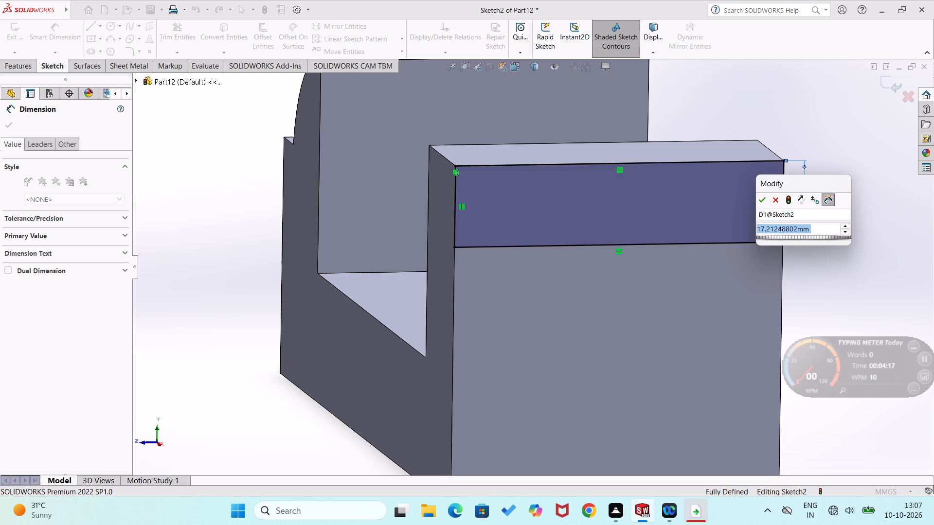
text(72)
text(-56)
key(Return)
click(820, 258)
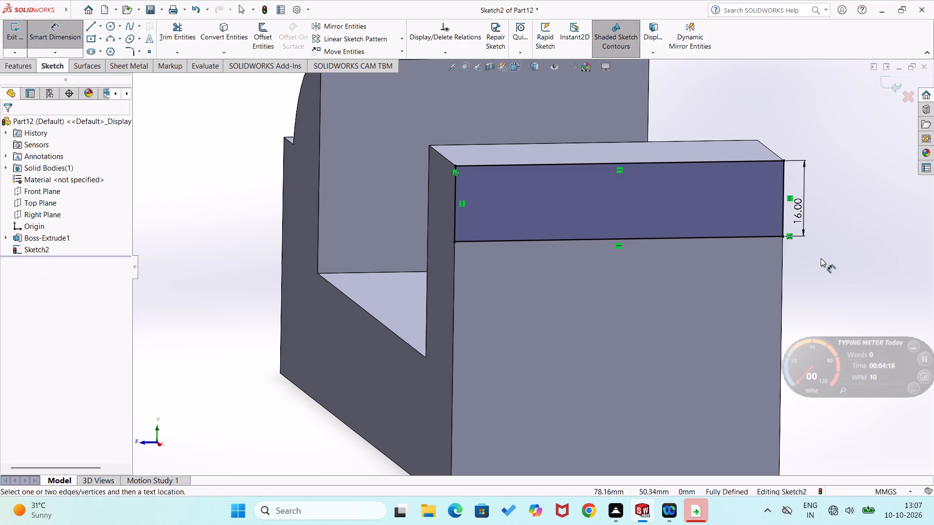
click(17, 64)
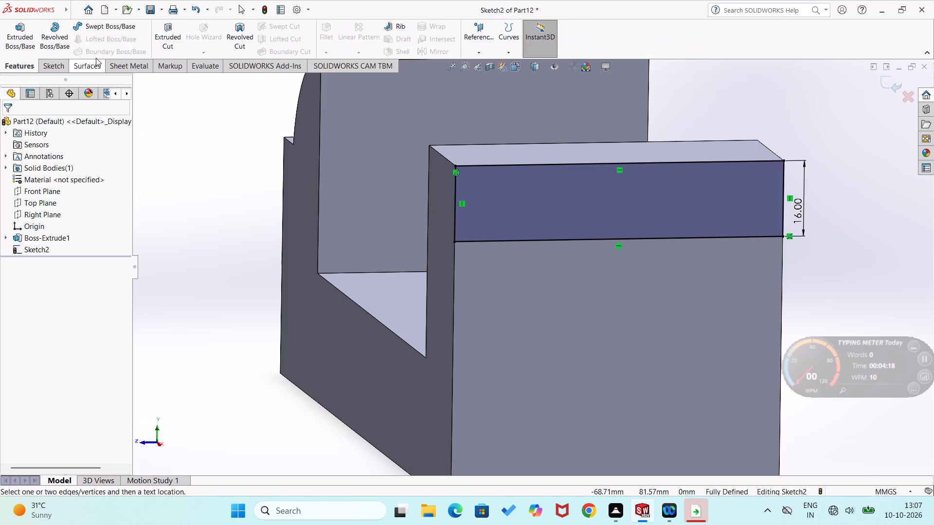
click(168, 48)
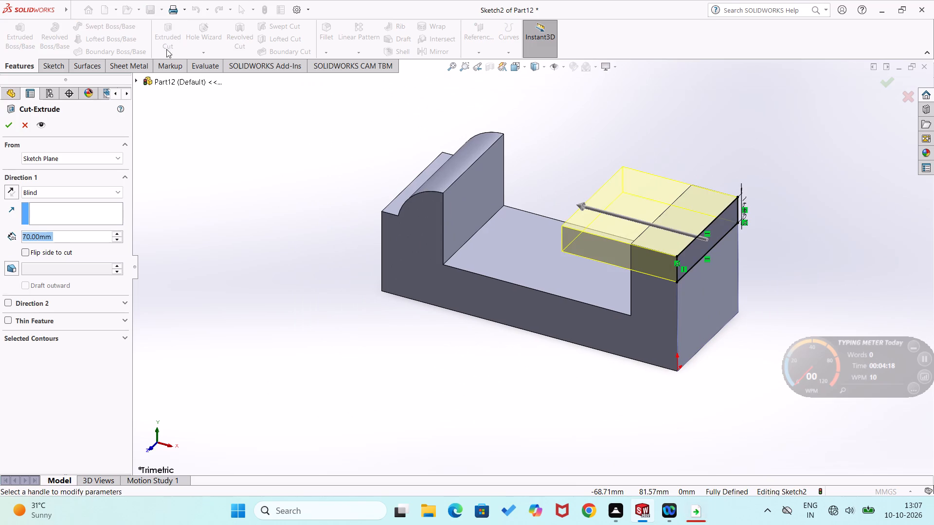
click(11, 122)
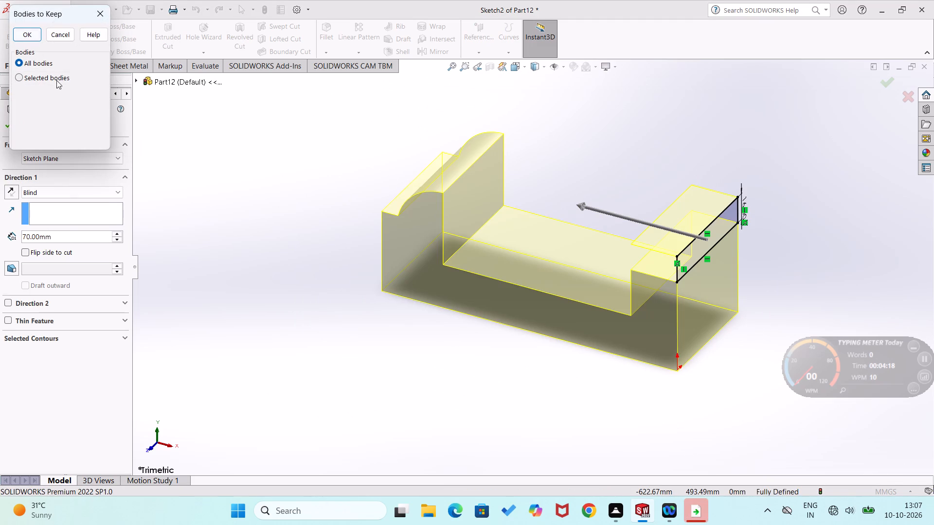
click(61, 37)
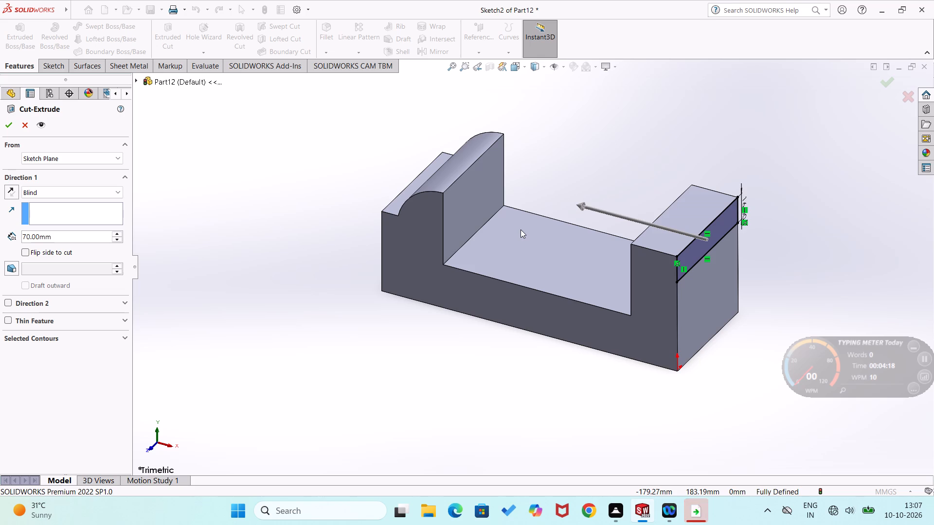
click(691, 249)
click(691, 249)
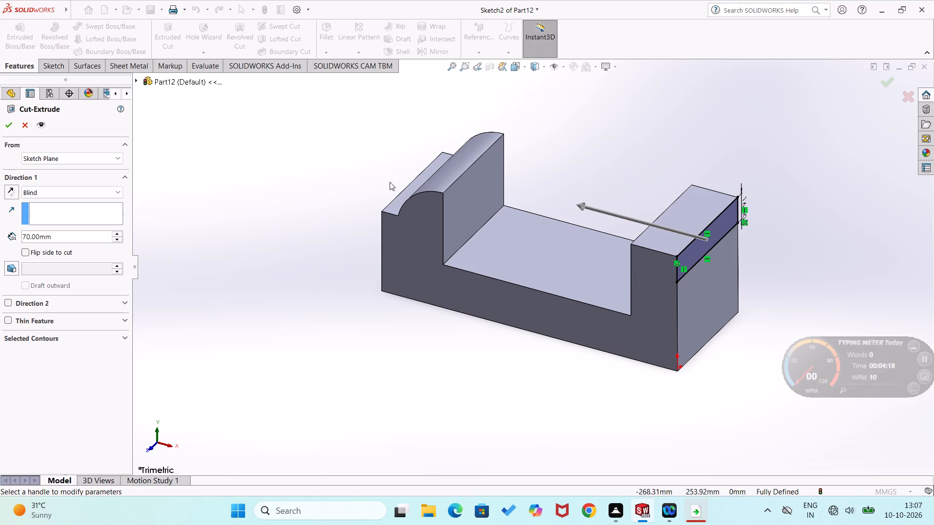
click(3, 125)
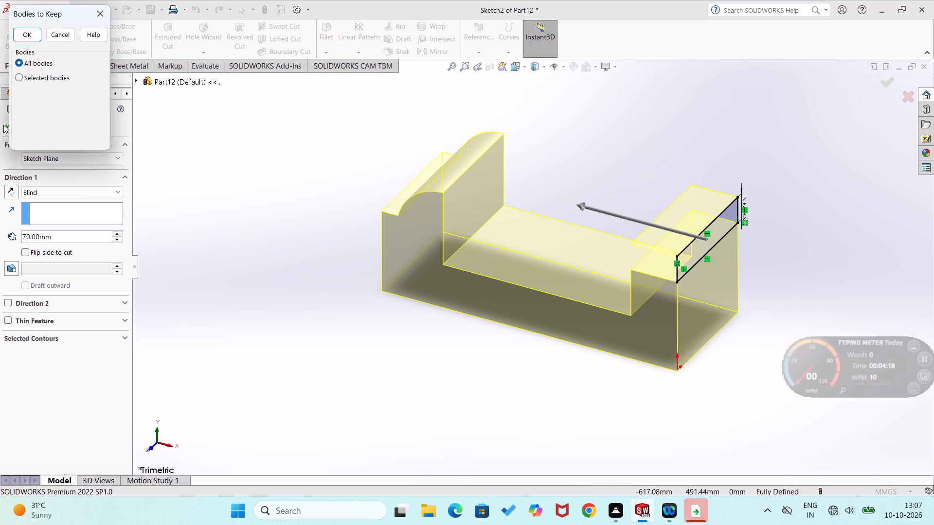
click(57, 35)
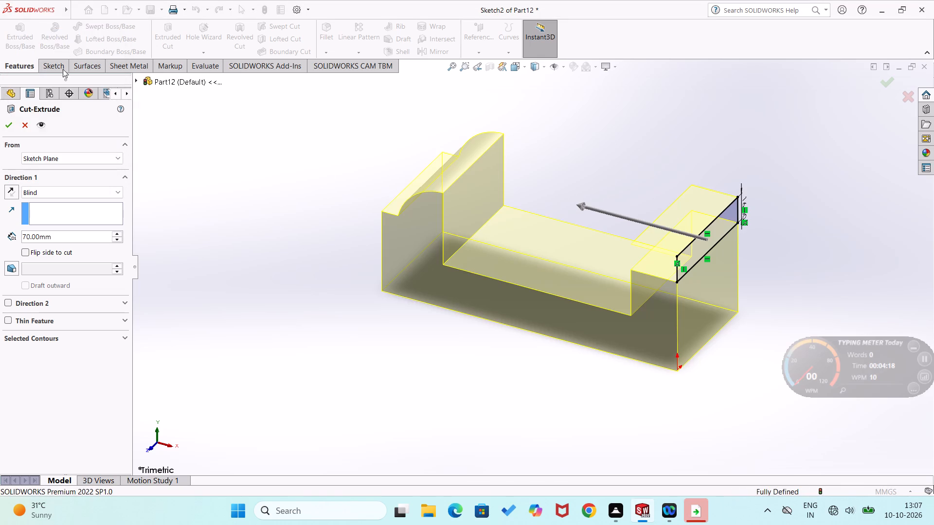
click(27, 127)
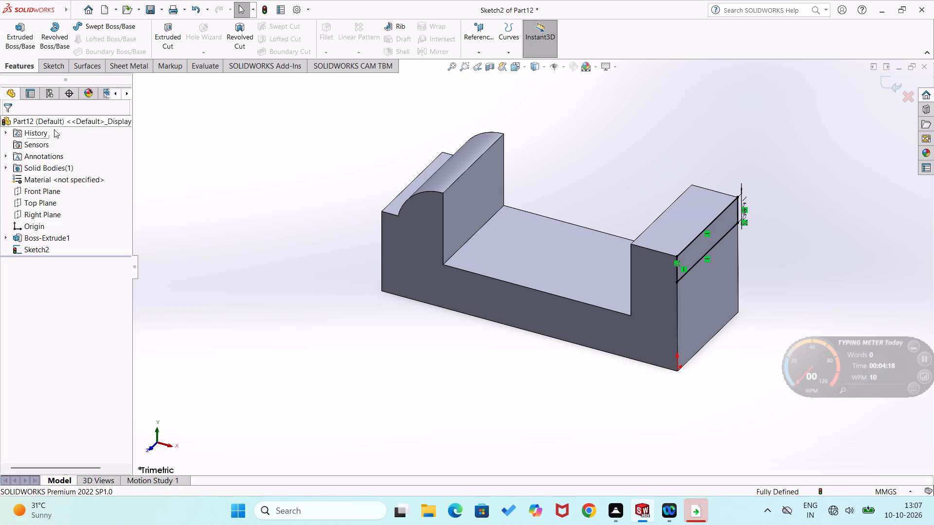
Cut-extrude the end-face rectangle 40 mm blind through the top of the plain wall, keeping all bodies.
click(155, 41)
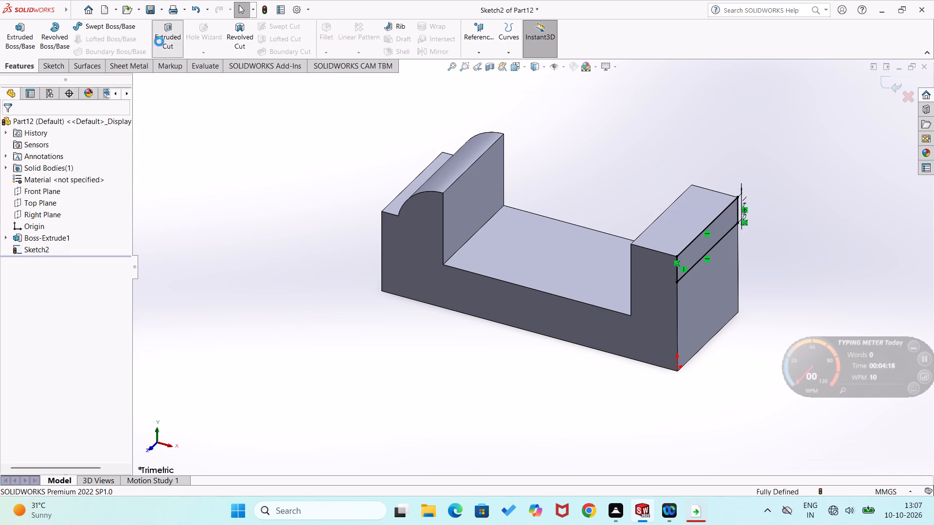
triple_click(119, 239)
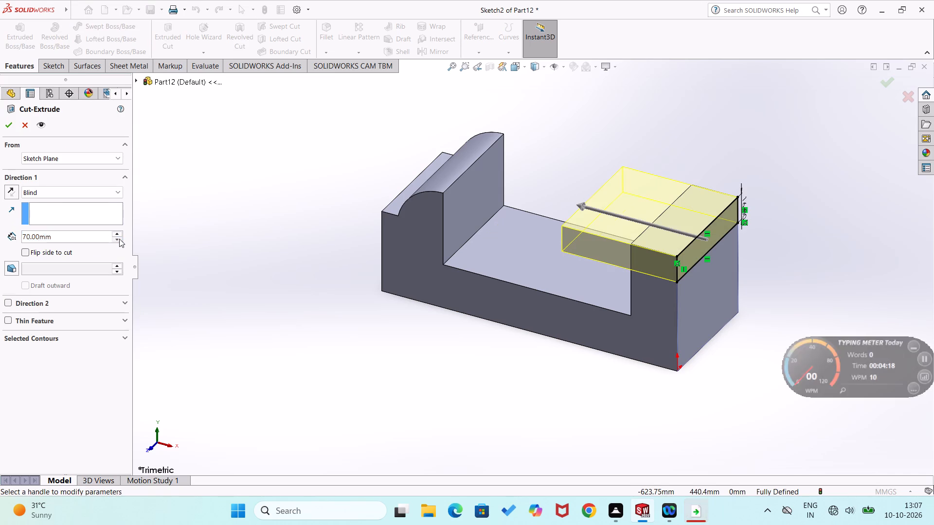
click(5, 117)
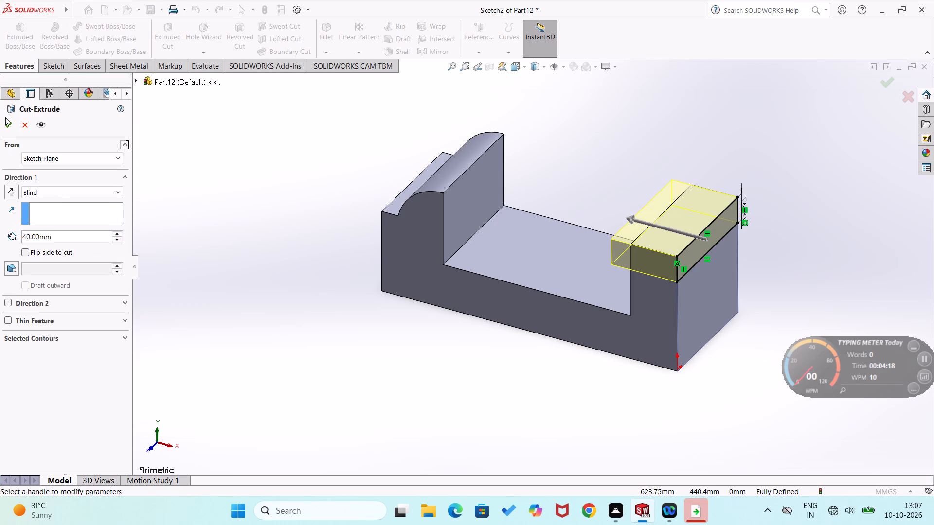
click(5, 128)
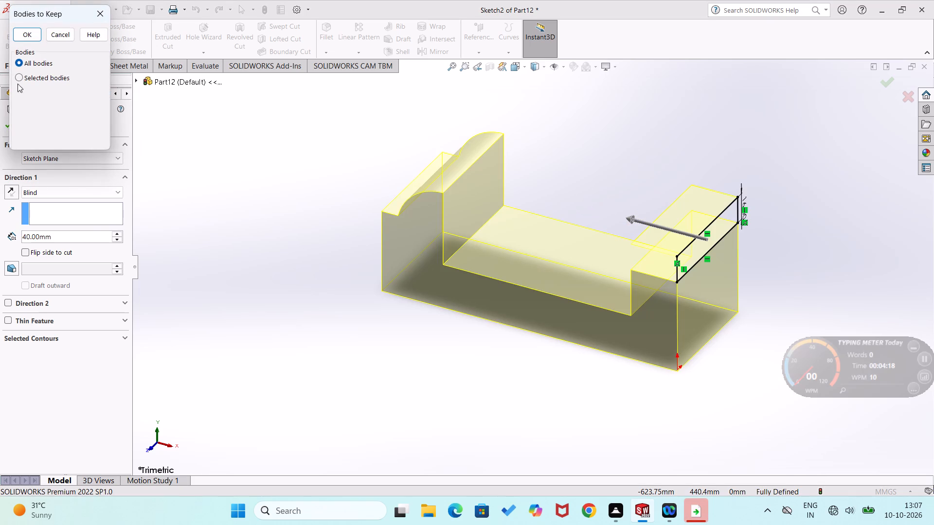
click(30, 36)
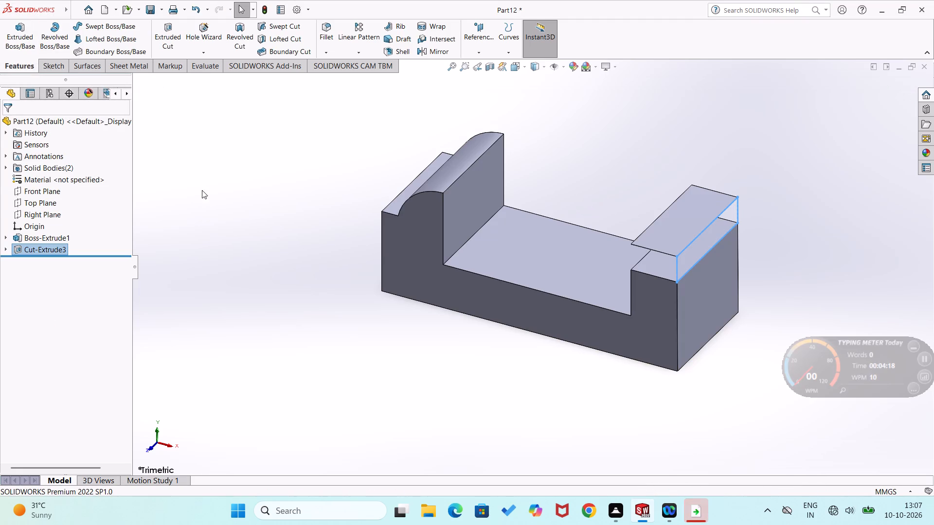
click(205, 193)
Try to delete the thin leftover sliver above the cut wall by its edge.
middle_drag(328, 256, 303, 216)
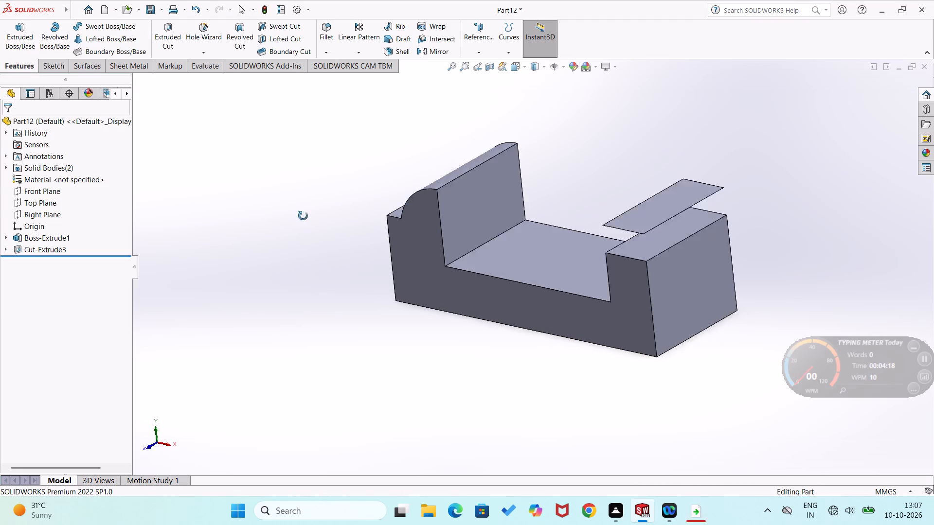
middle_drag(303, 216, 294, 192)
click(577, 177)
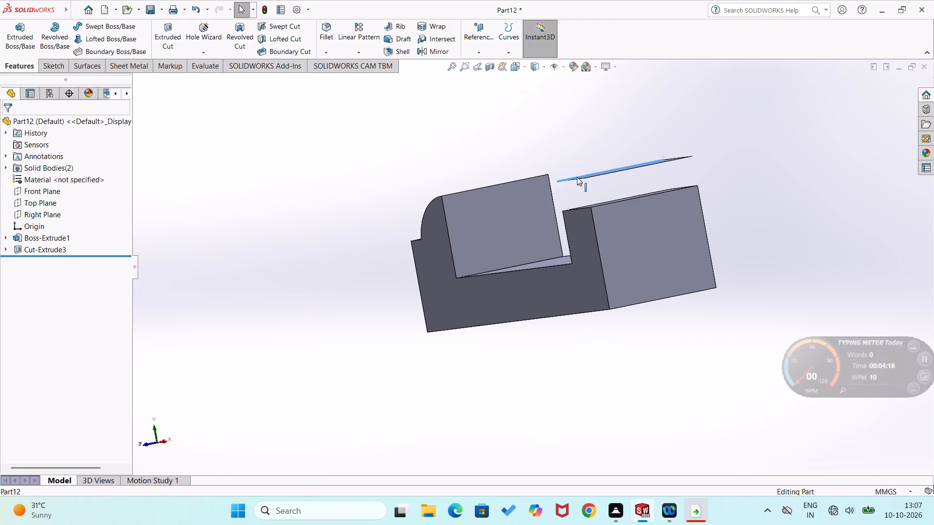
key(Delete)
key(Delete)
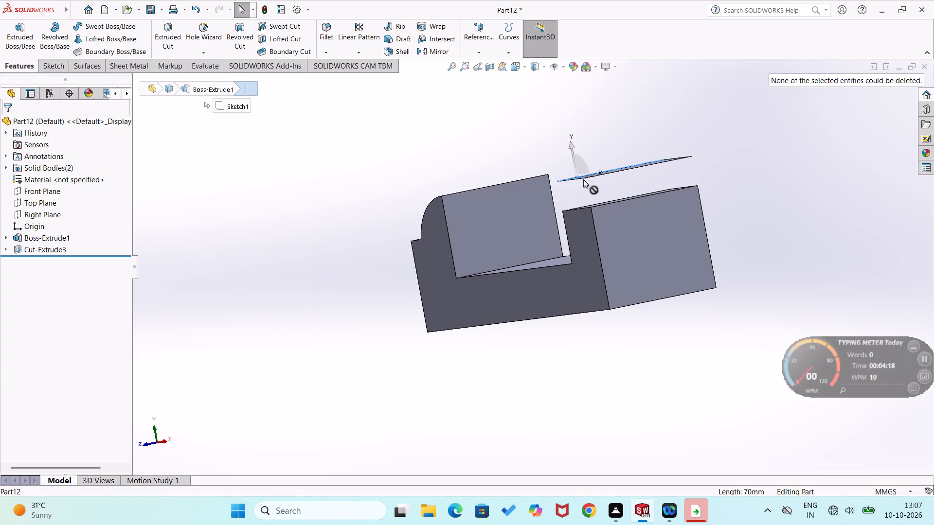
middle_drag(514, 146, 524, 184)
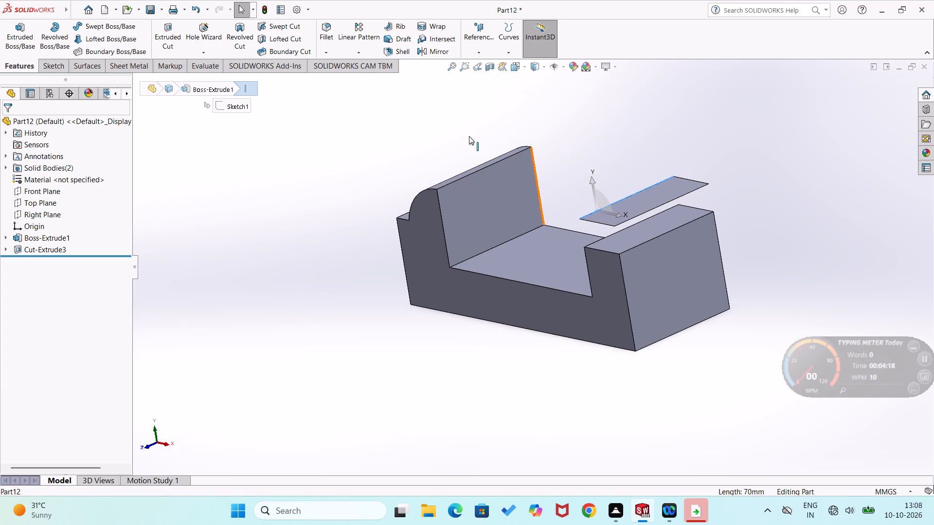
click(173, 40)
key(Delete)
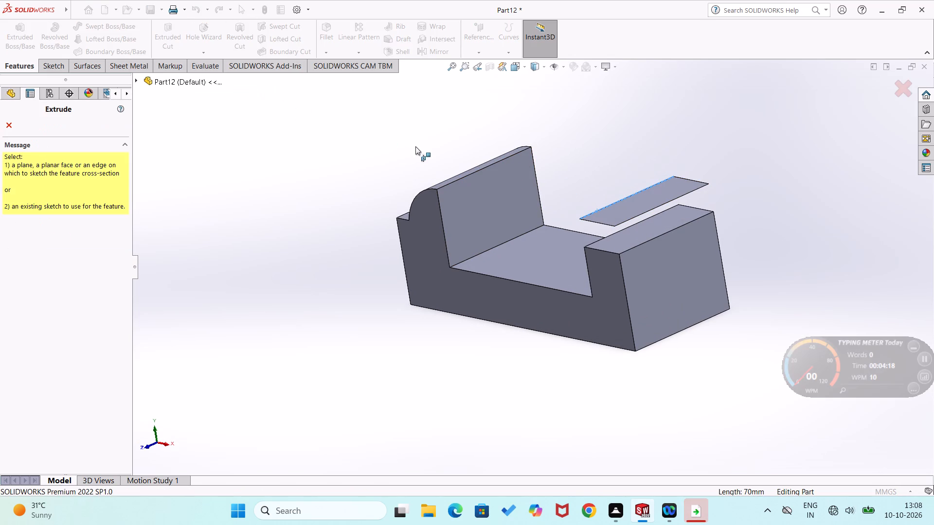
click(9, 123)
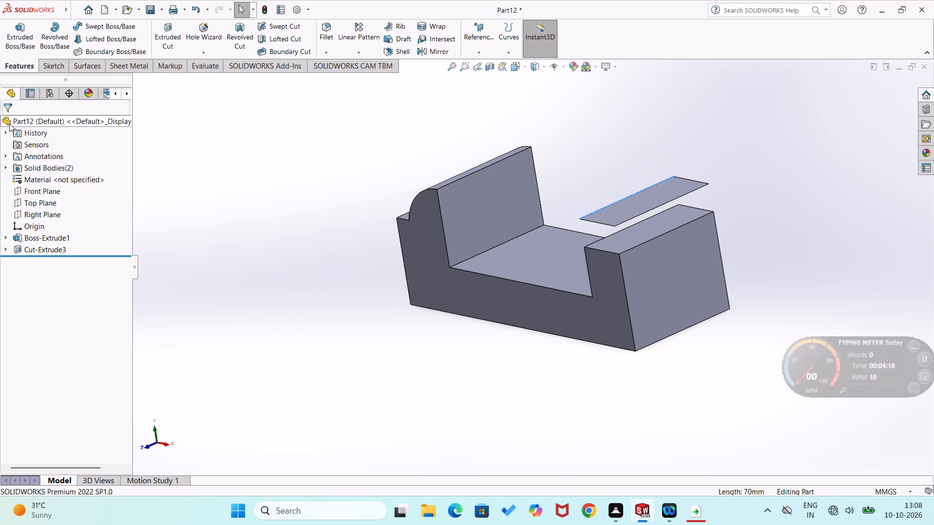
Undo the end-wall cut and its rectangle sketch, back to the plain U-shaped extrusion.
key(ctrl+z)
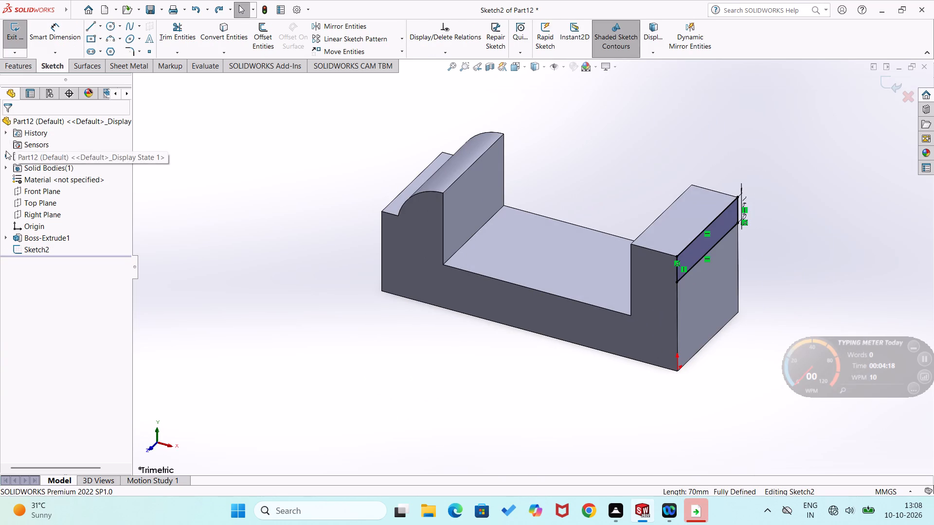
key(ctrl+z)
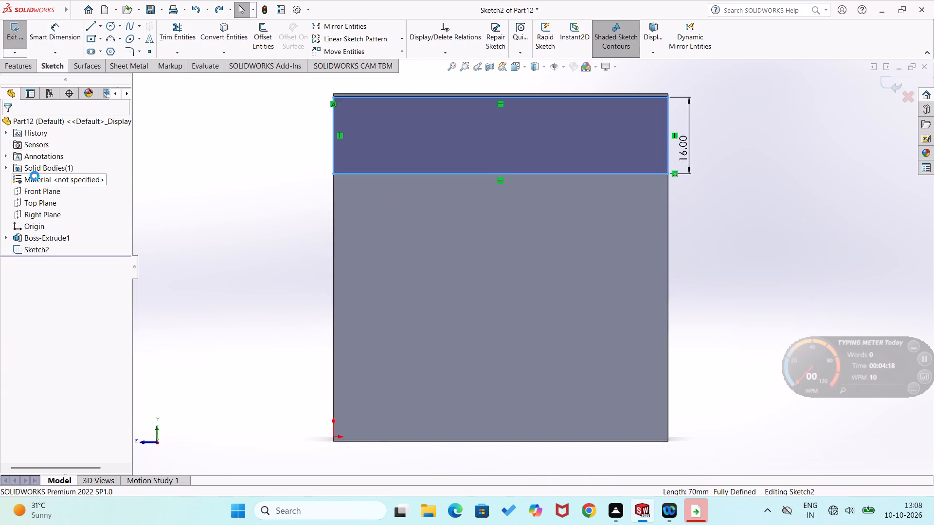
key(ctrl+z)
key(ctrl+z)
key(ctrl+z)
key(ctrl+z)
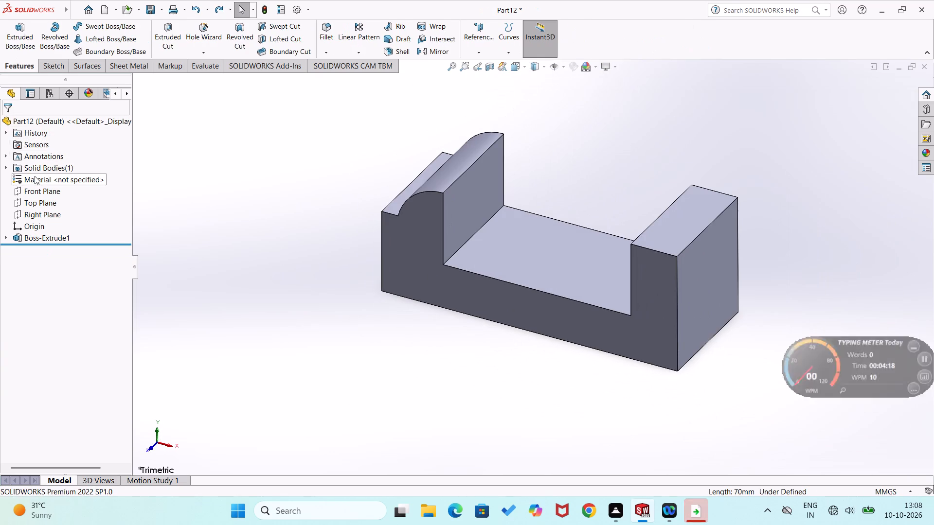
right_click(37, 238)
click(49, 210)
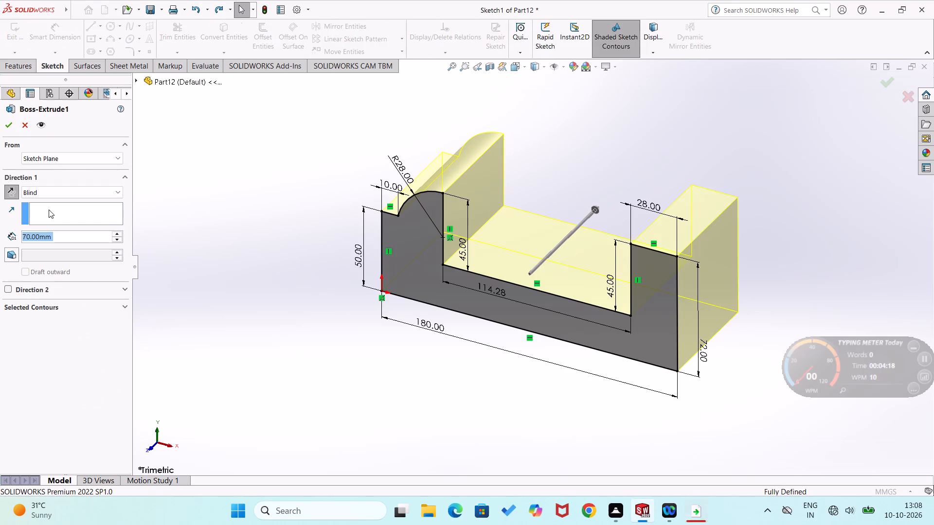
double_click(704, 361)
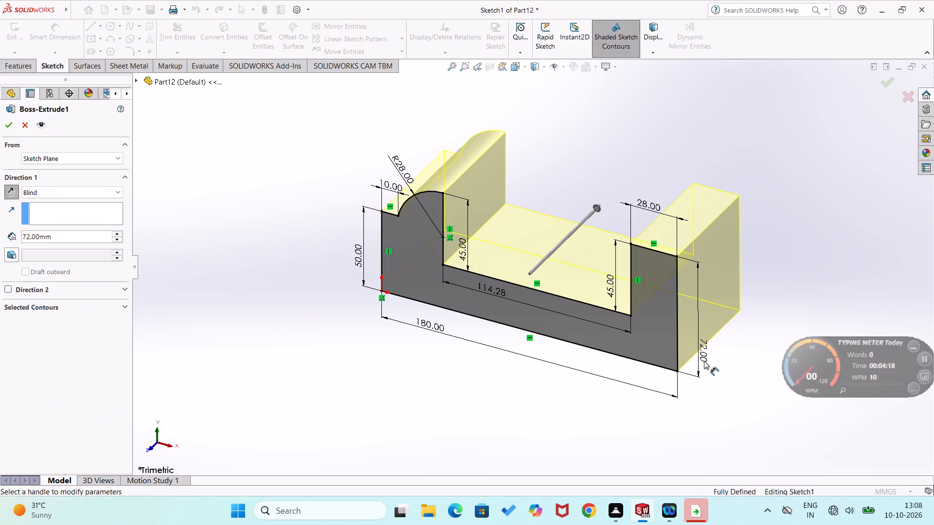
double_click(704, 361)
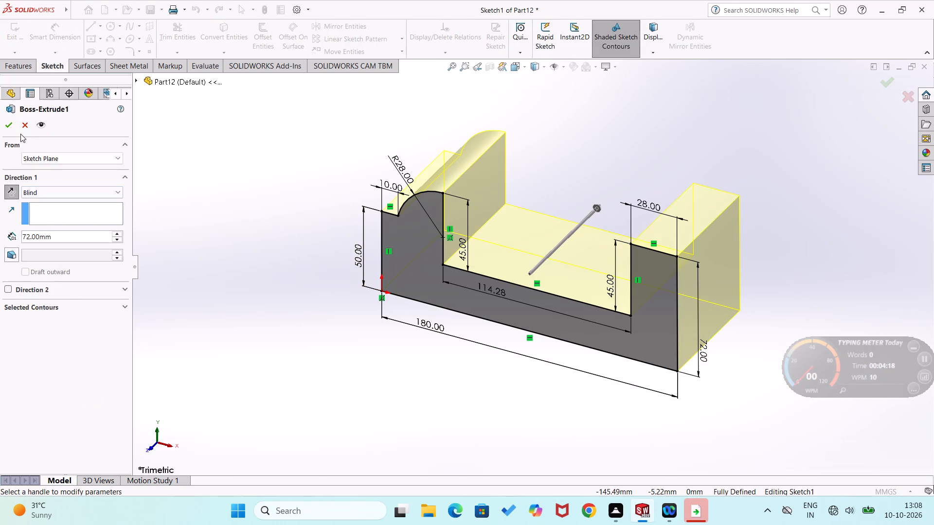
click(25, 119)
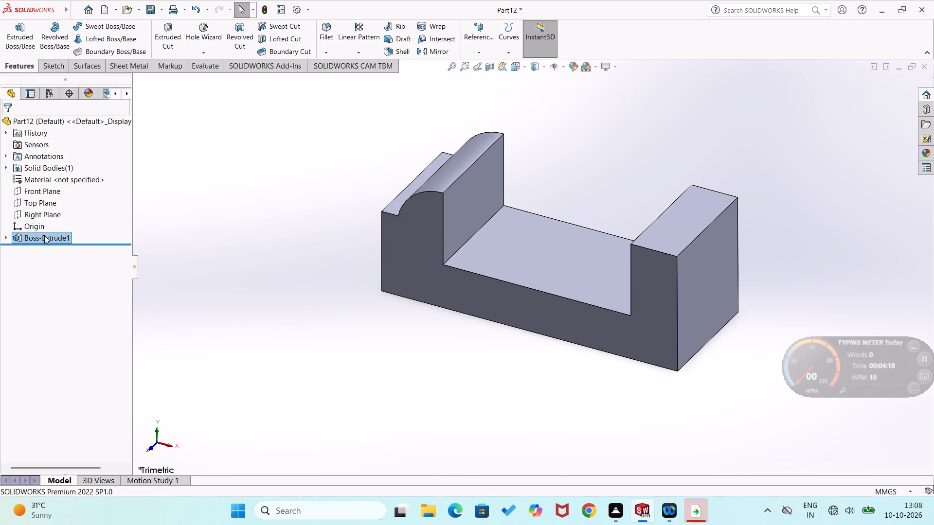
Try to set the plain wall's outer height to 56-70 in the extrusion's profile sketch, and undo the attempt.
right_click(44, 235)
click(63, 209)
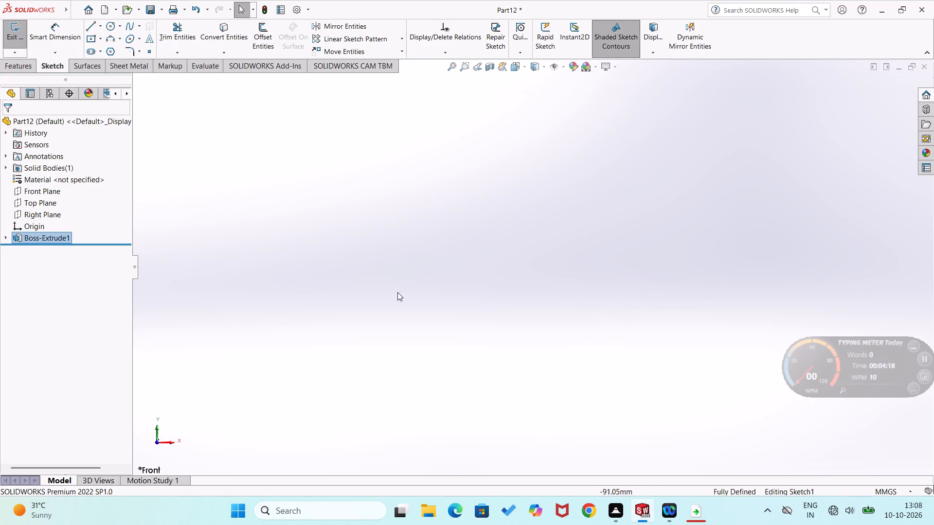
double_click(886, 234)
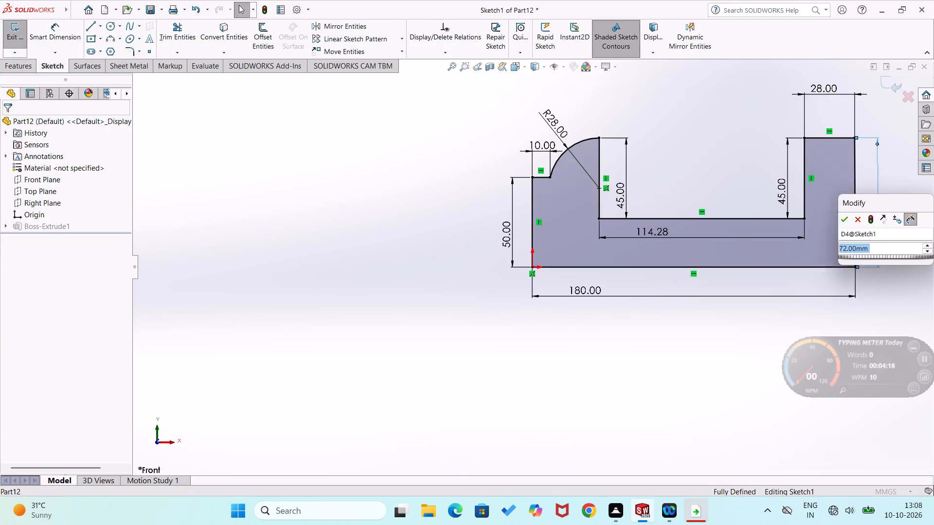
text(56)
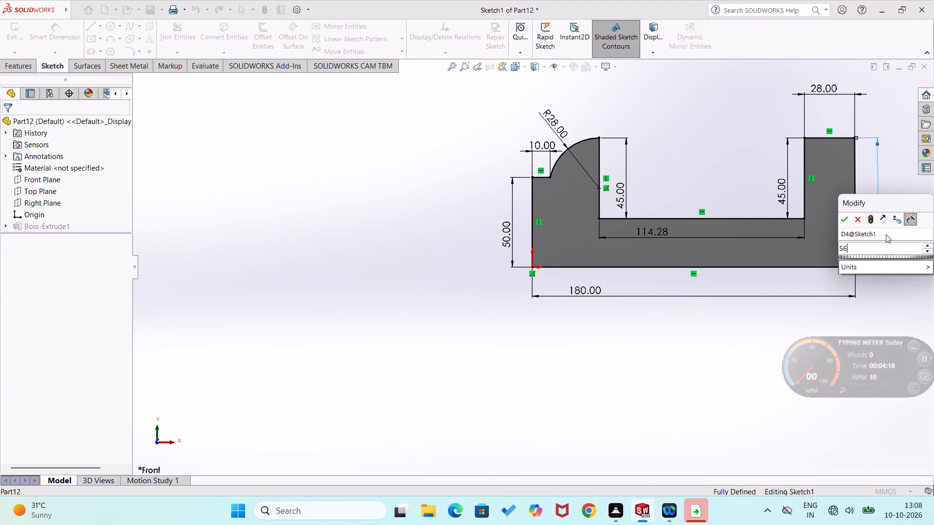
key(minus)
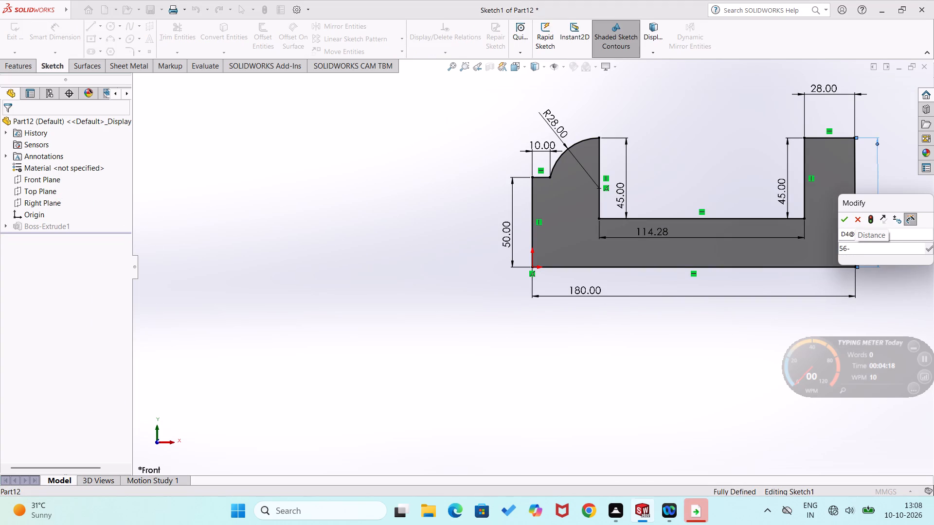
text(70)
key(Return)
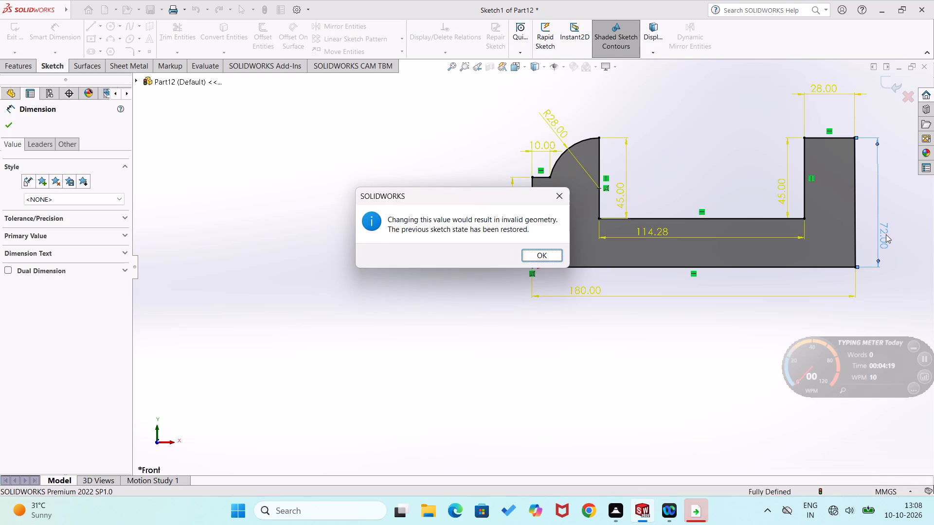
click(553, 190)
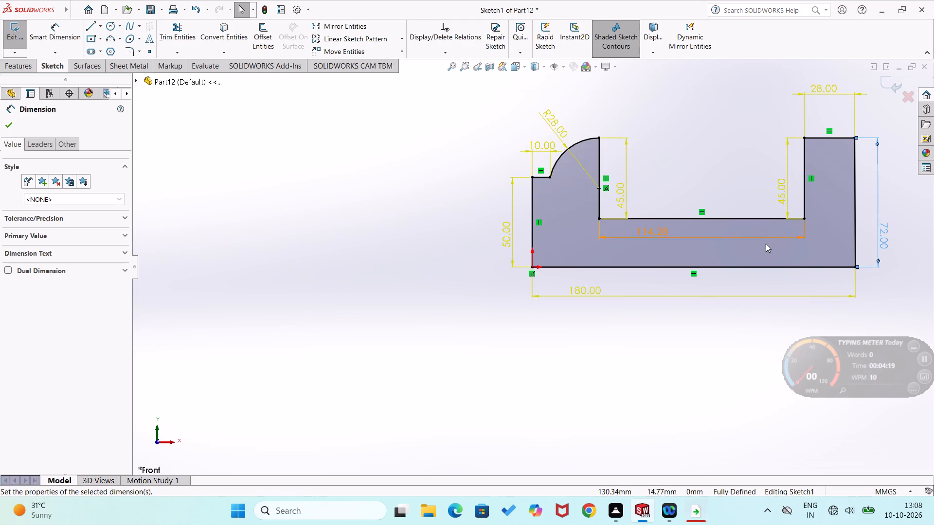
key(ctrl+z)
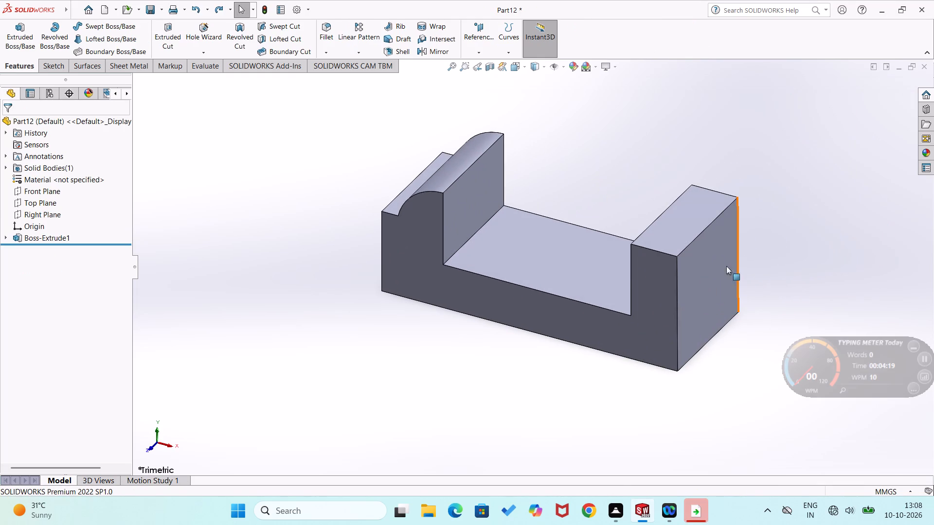
Open the extrusion's profile sketch and delete the 45 mm inner height dimension of the plain wall.
right_click(53, 236)
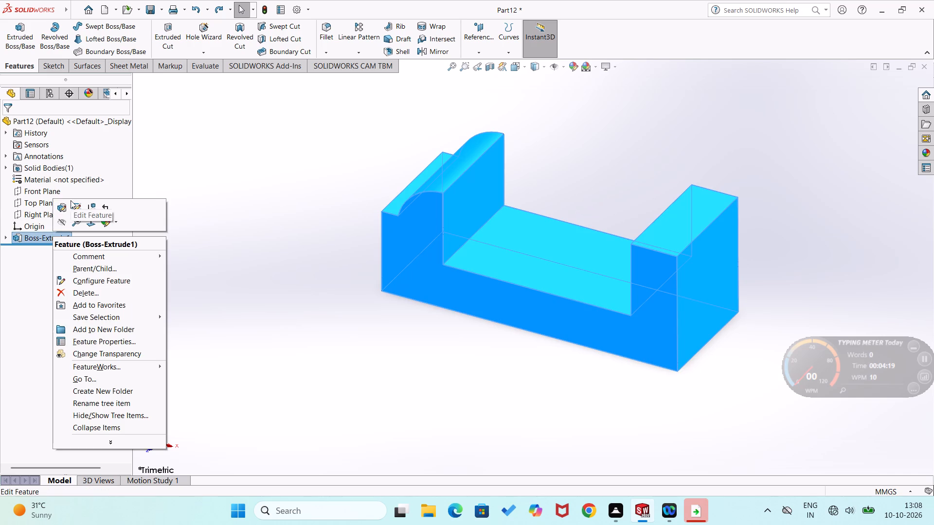
click(74, 205)
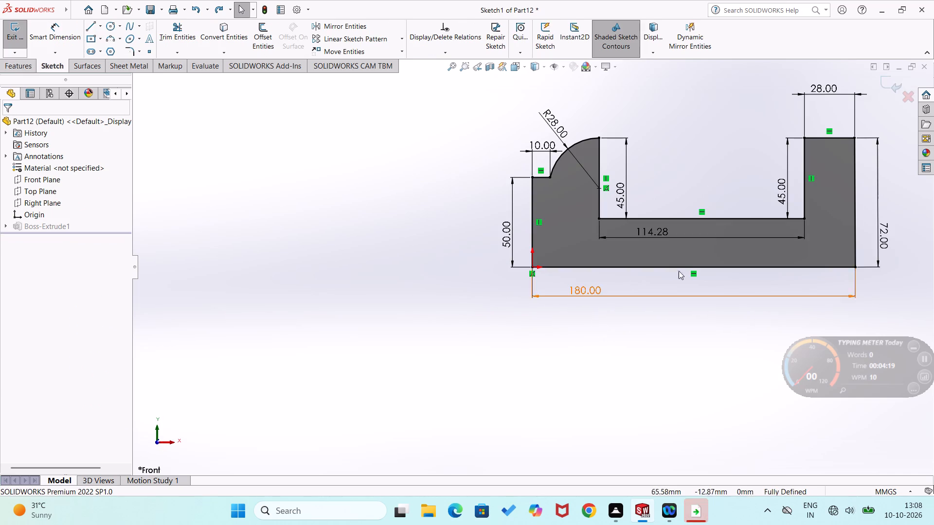
click(779, 198)
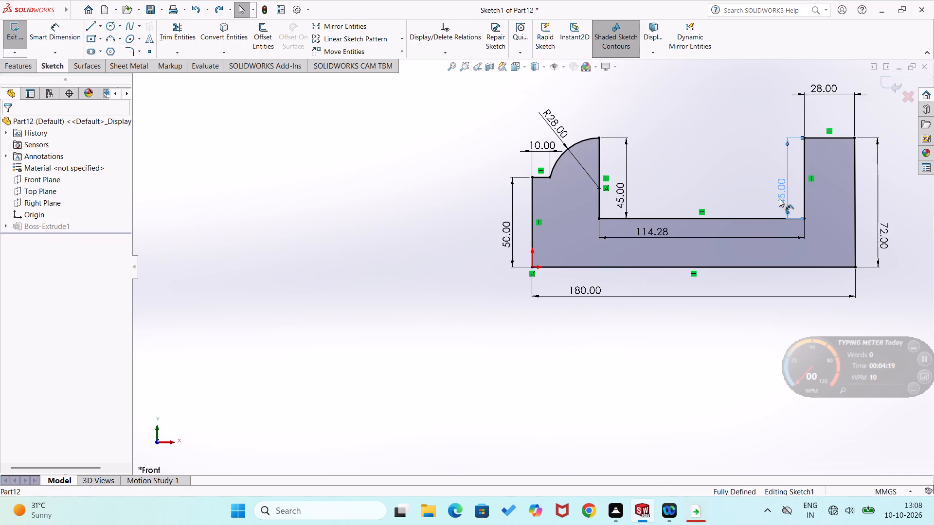
key(Delete)
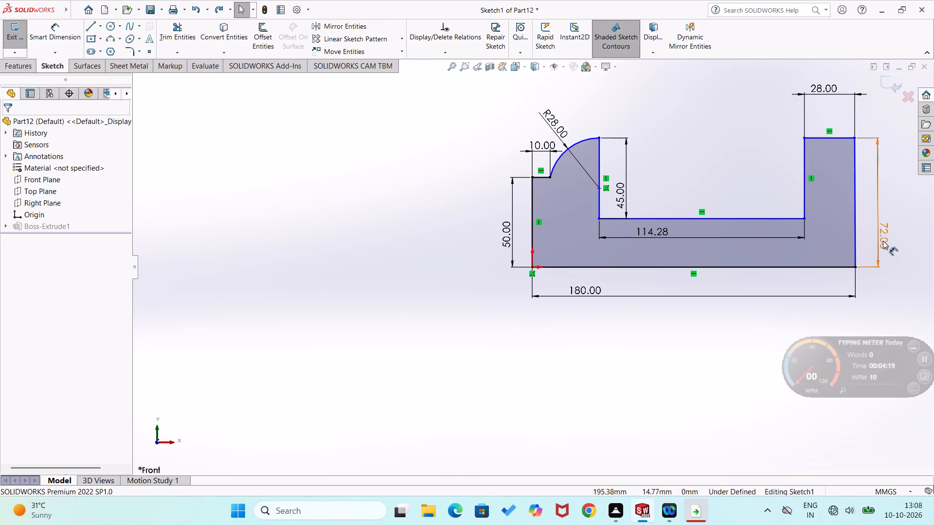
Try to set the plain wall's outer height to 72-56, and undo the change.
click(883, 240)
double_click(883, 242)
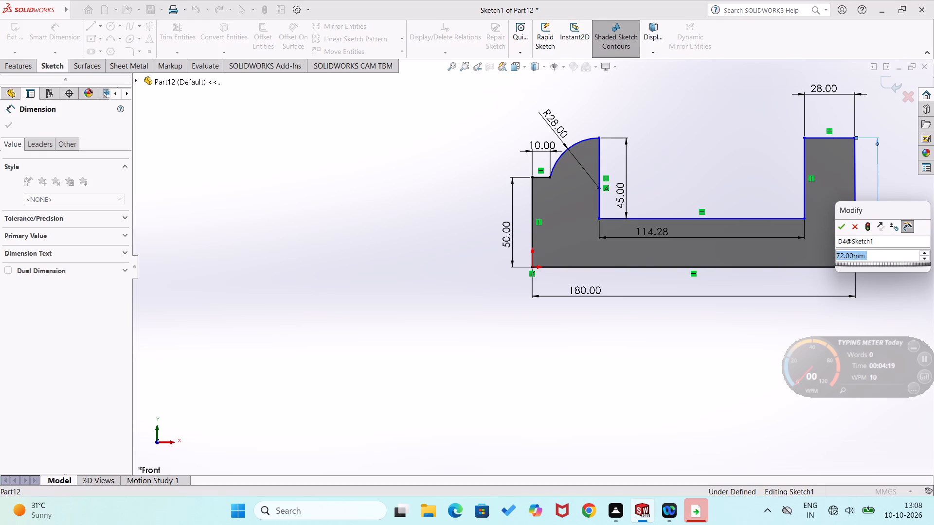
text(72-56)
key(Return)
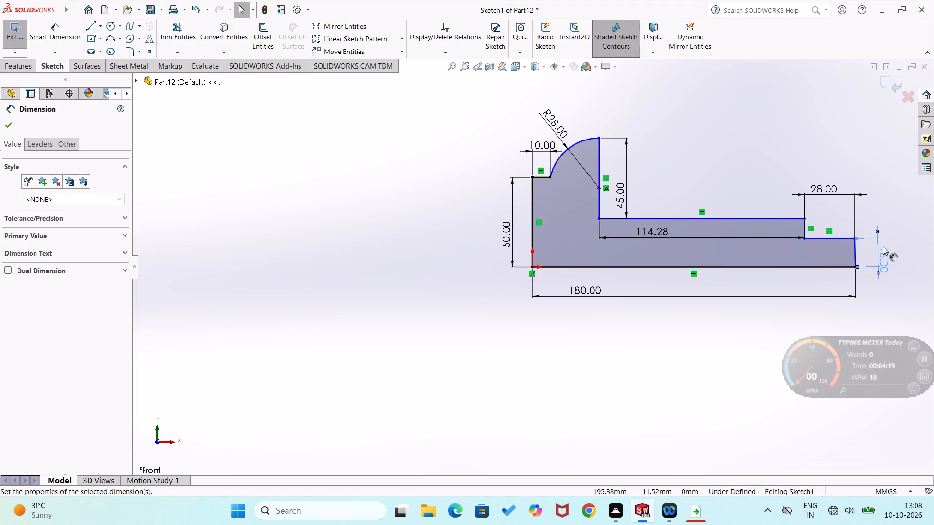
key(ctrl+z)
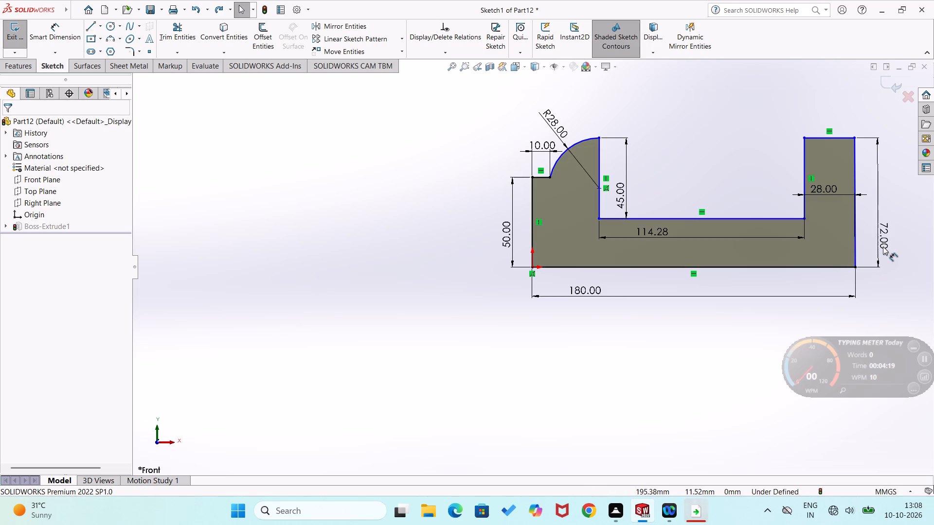
Set the plain wall's outer height dimension to 56 mm.
double_click(883, 246)
text(56)
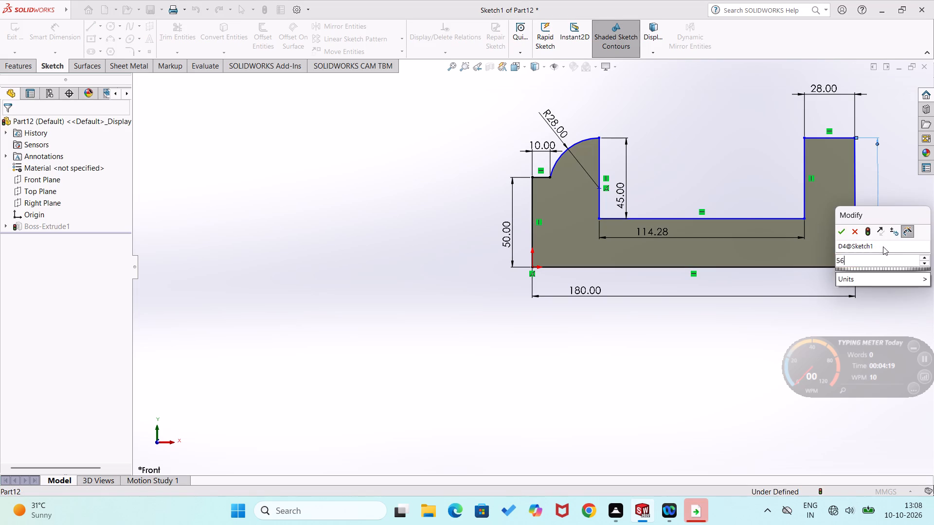
key(Return)
click(721, 353)
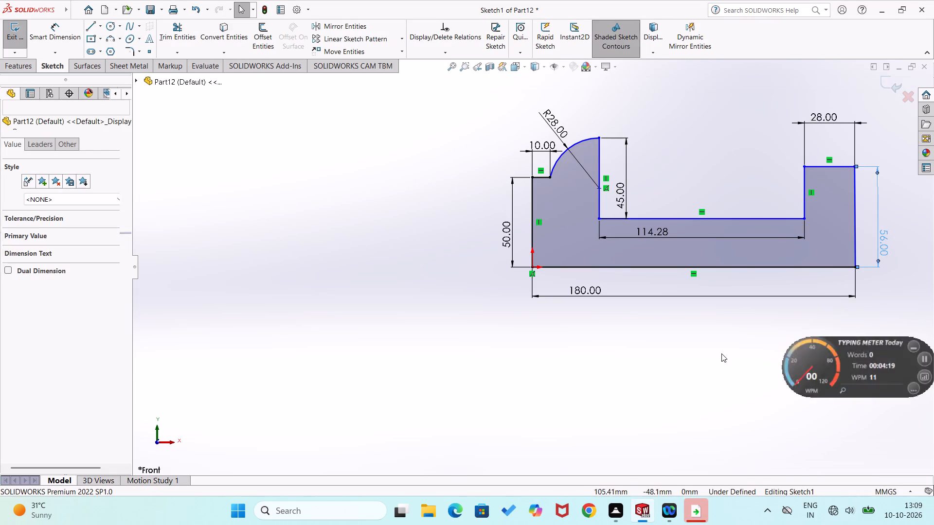
Dimension the inner vertical edge of the plain wall to 25 mm.
right_drag(645, 408, 649, 297)
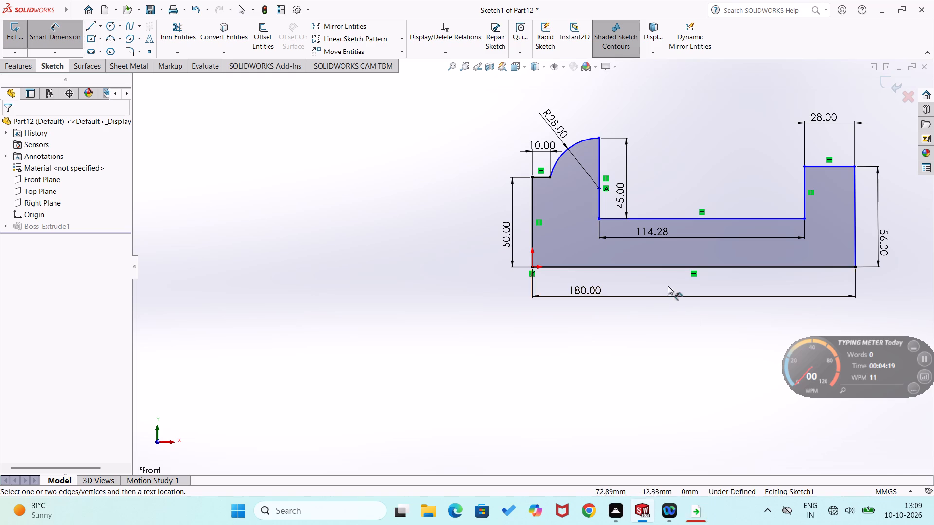
click(806, 198)
click(788, 202)
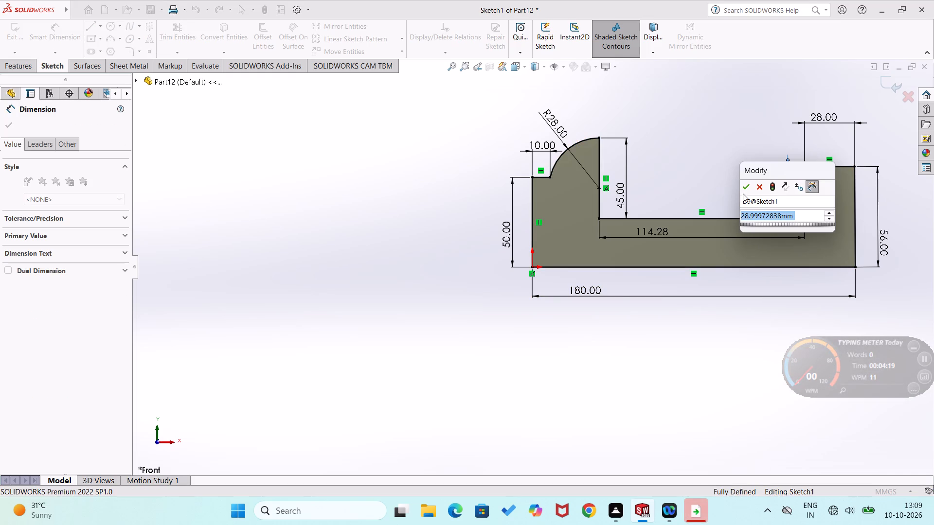
text(25)
key(Return)
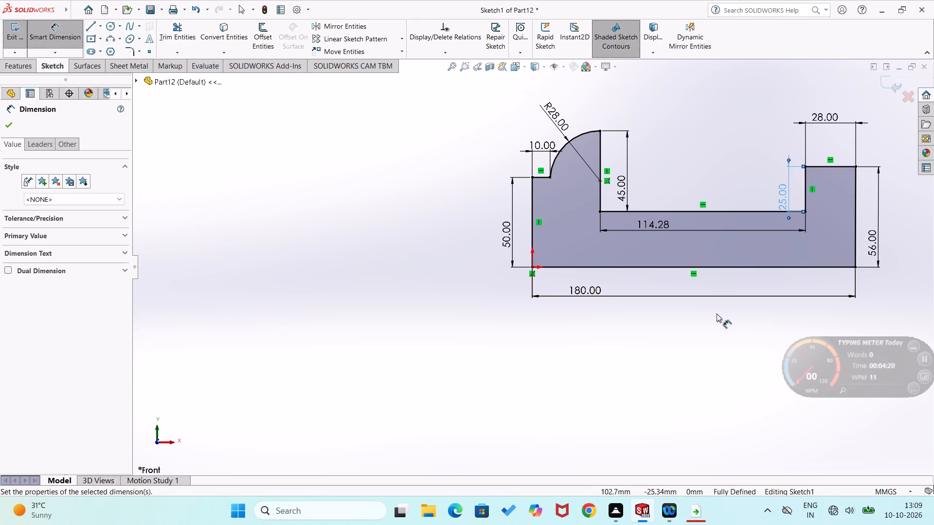
click(717, 314)
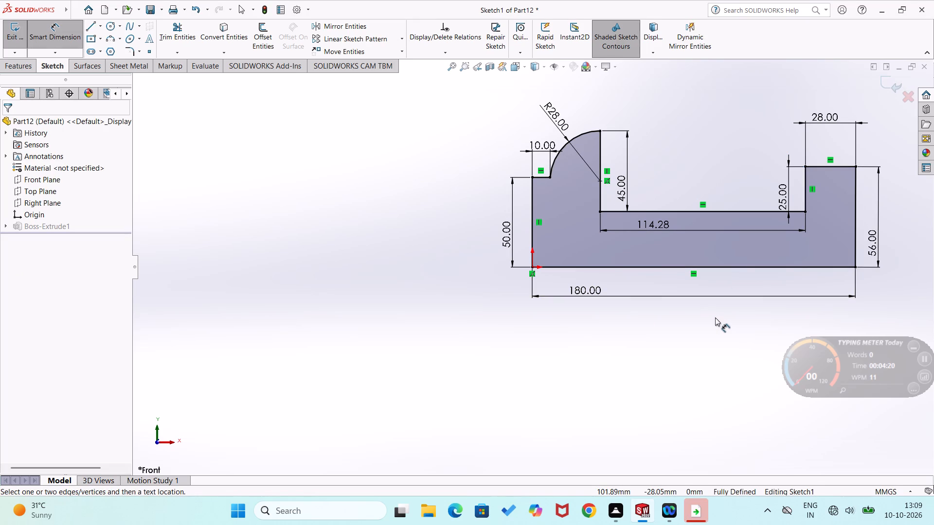
Exit the edited profile sketch to rebuild the extrusion.
click(30, 67)
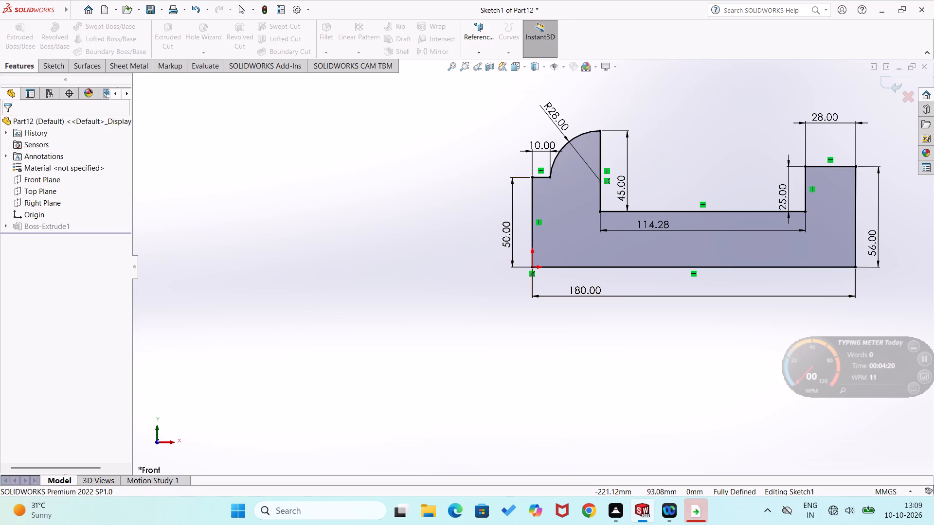
click(160, 183)
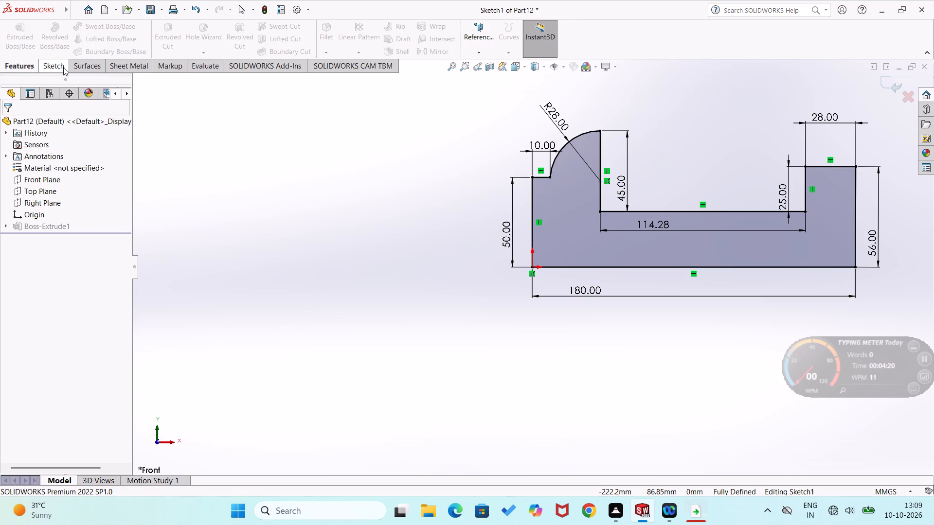
click(62, 67)
click(26, 67)
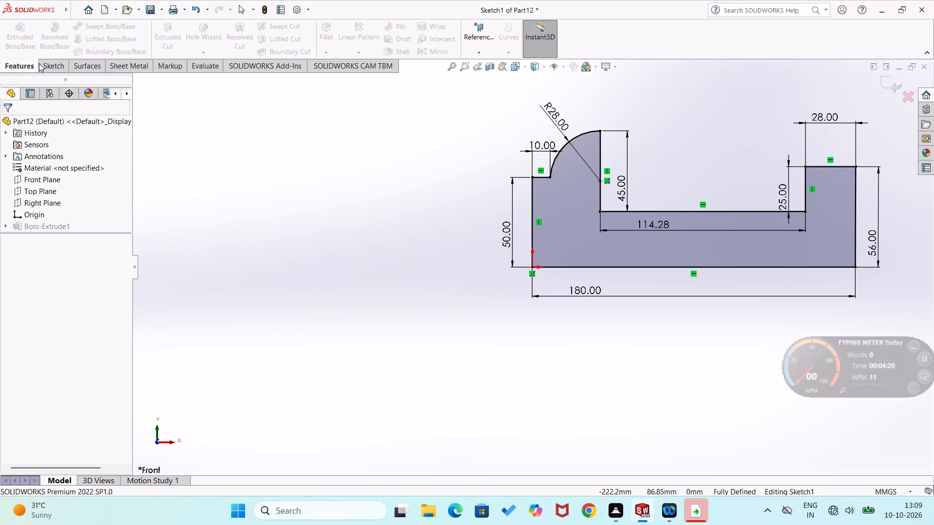
click(71, 67)
click(59, 63)
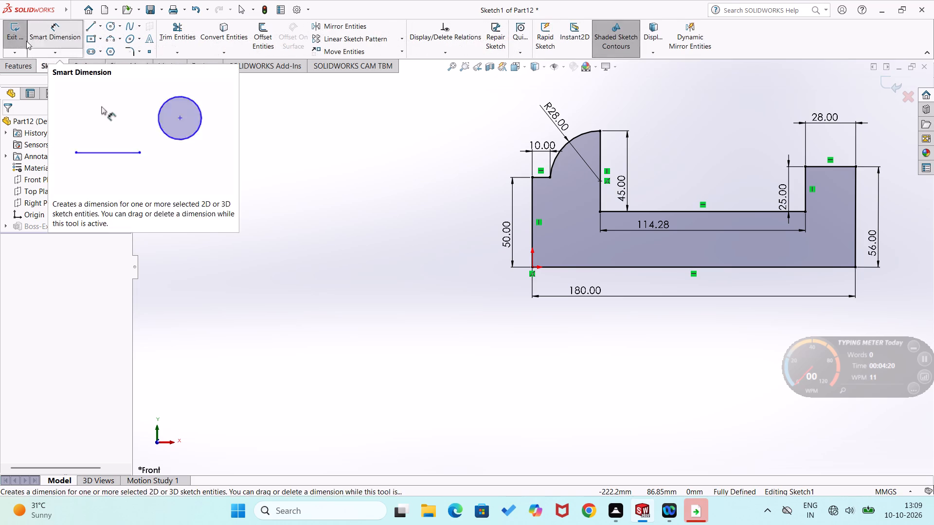
click(21, 36)
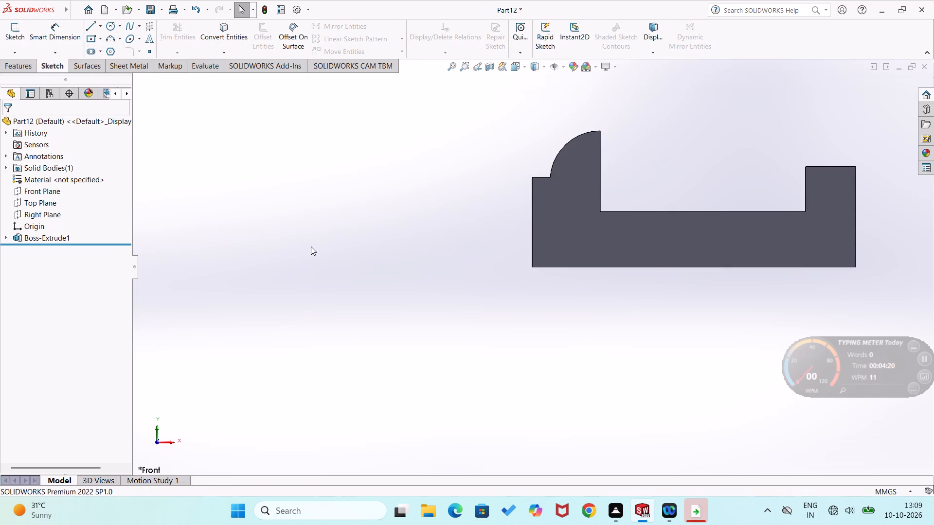
Start a sketch on the plain wall's outer end face and draw a circle of about 9.4 mm radius centred on its top edge's midpoint.
scroll(311, 246, down, 1)
middle_drag(311, 246, 290, 314)
middle_drag(389, 293, 354, 262)
scroll(361, 267, up, 1)
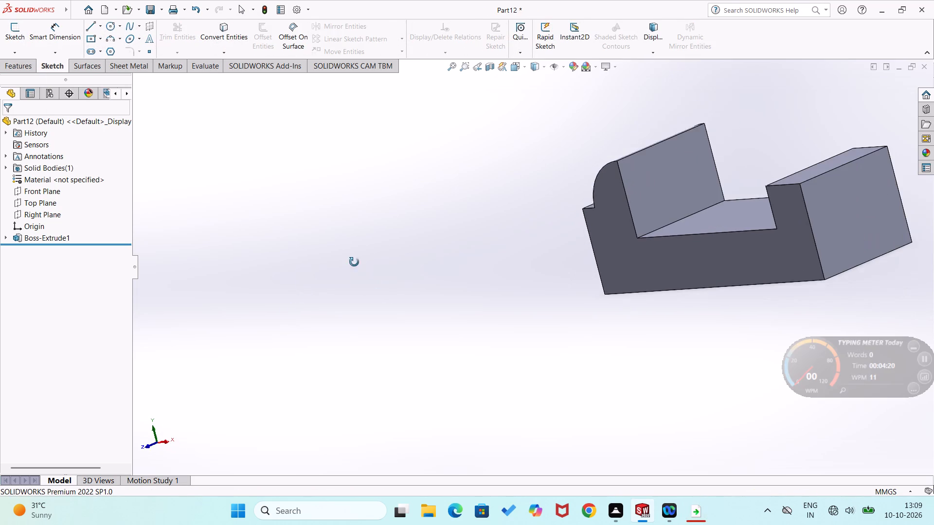
right_click(847, 226)
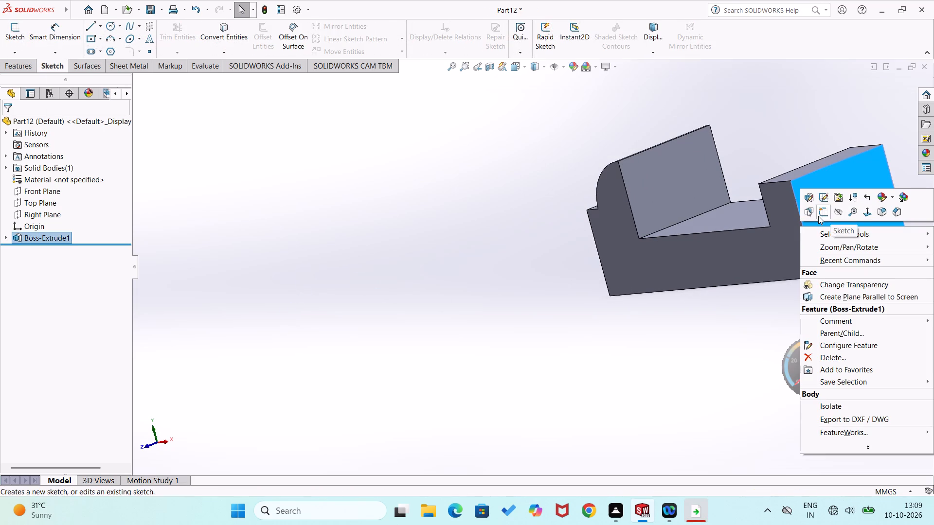
click(818, 215)
right_drag(241, 201, 312, 211)
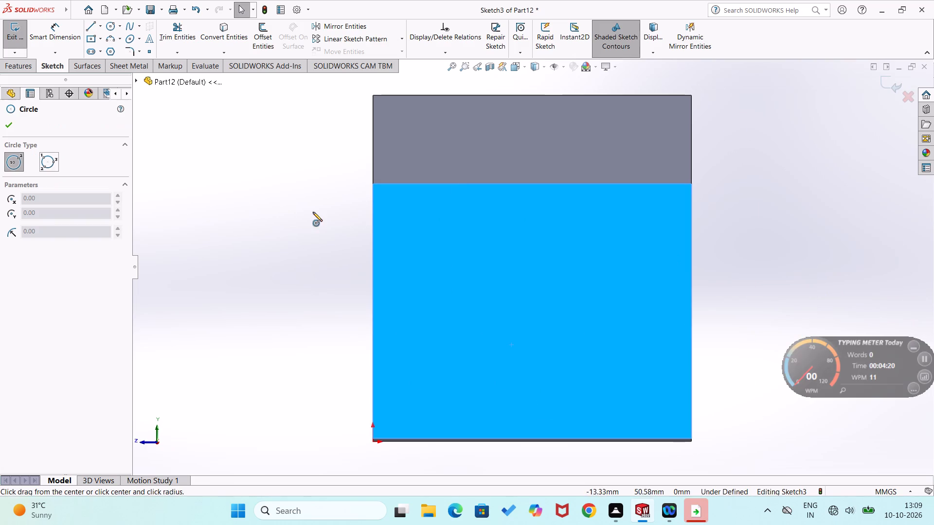
click(530, 186)
click(559, 217)
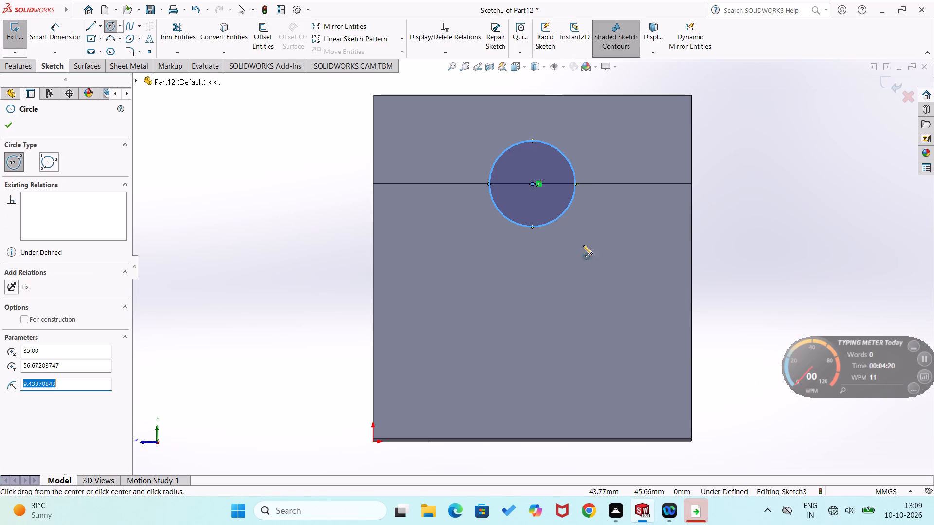
Dimension the circle's diameter to 16 mm.
right_drag(603, 278, 620, 204)
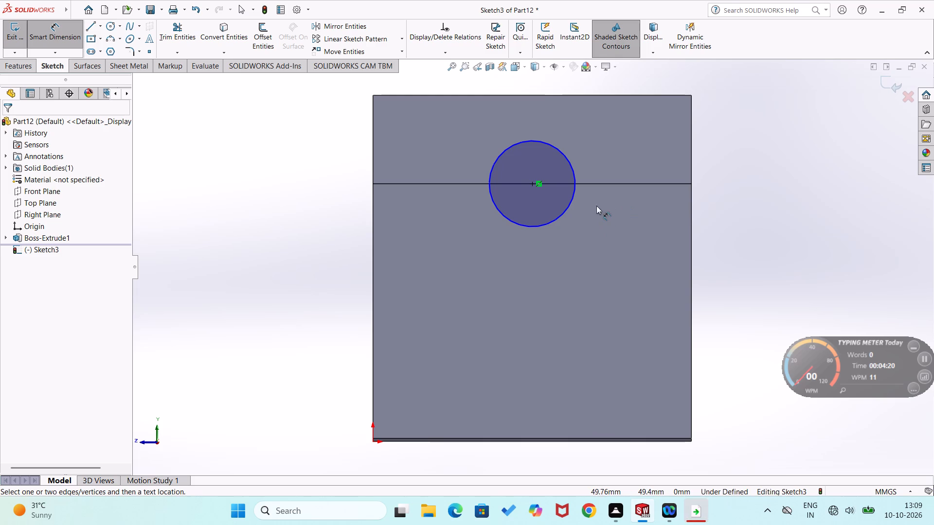
click(568, 209)
click(592, 219)
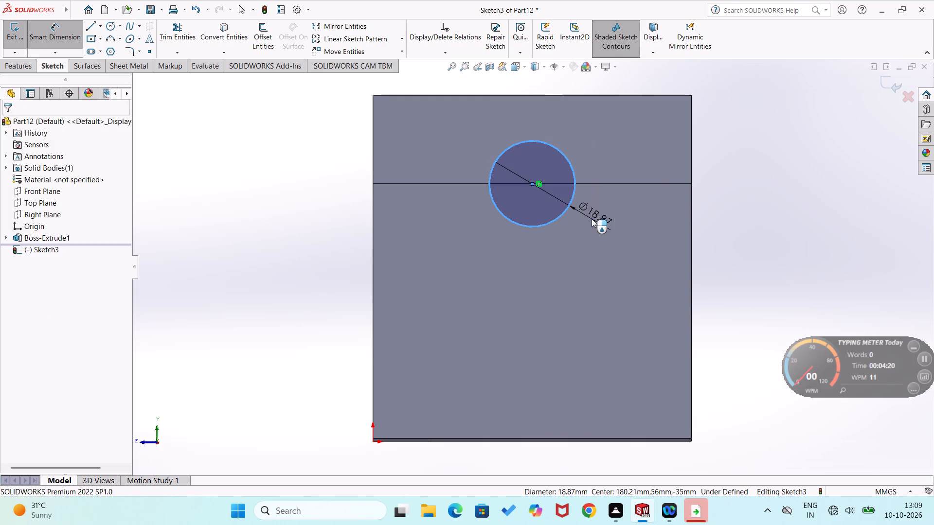
text(16)
key(Return)
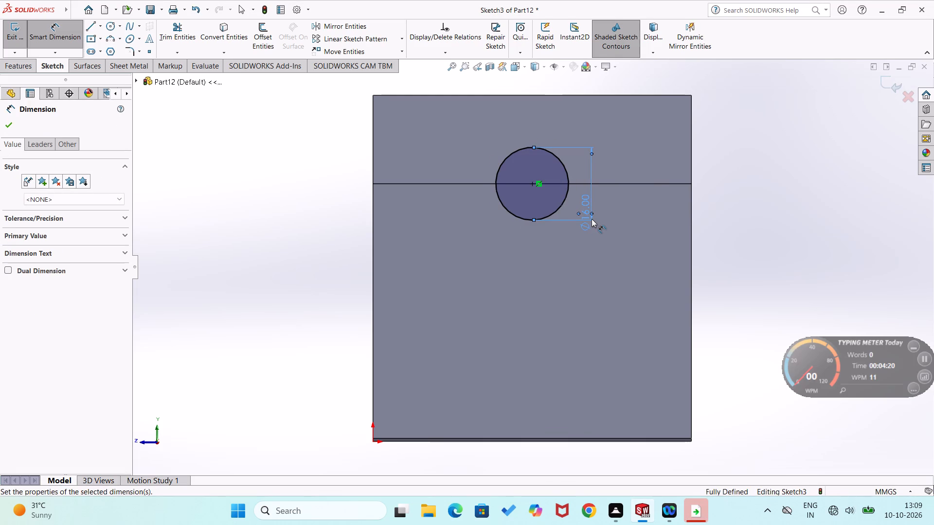
Extrude the 16 mm circle 28 mm blind in the reversed direction, across the top of the plain wall, with merged result.
click(14, 68)
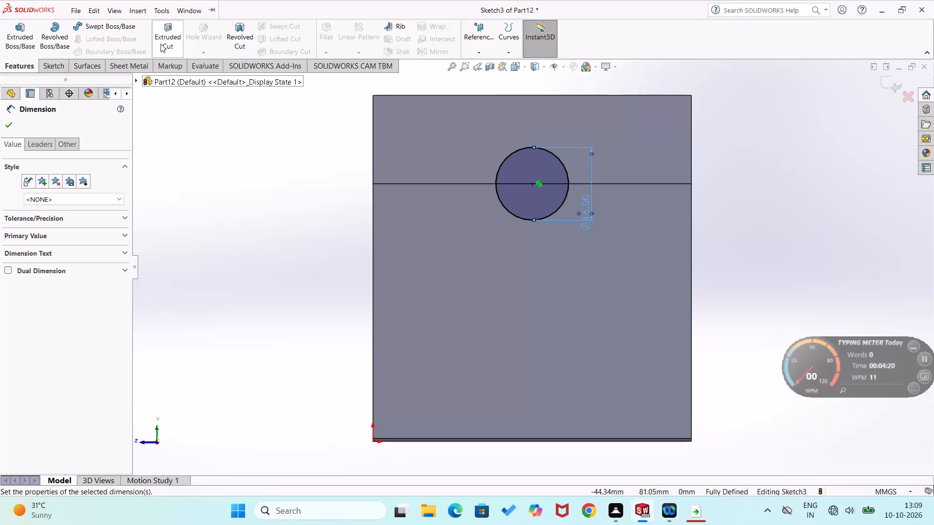
click(27, 45)
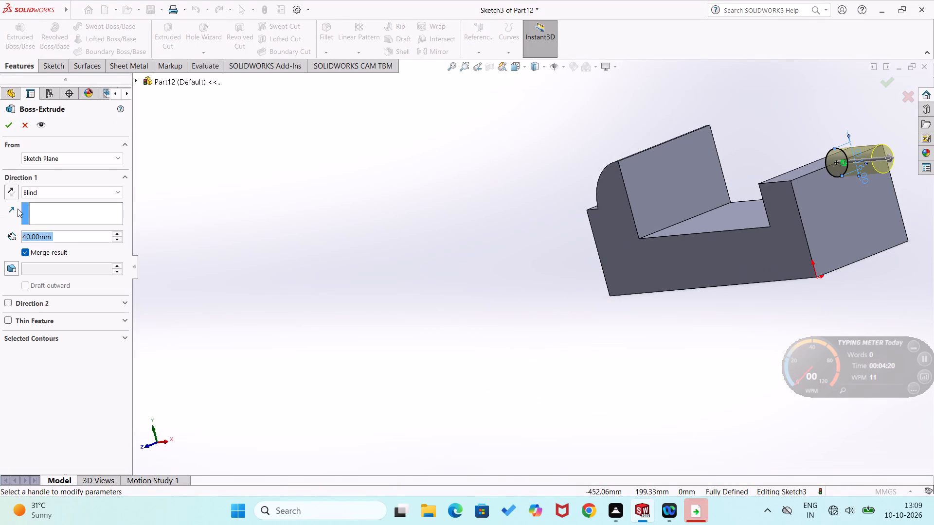
click(13, 189)
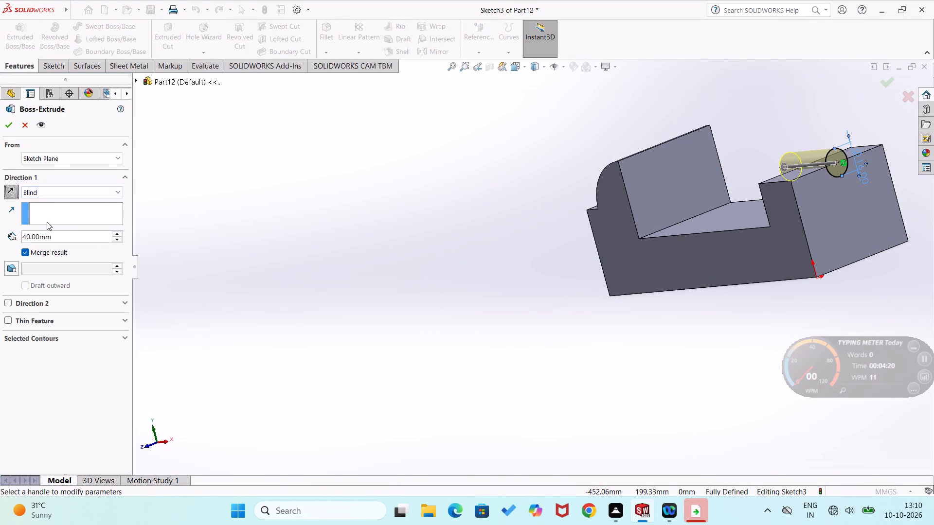
drag(58, 239, 42, 240)
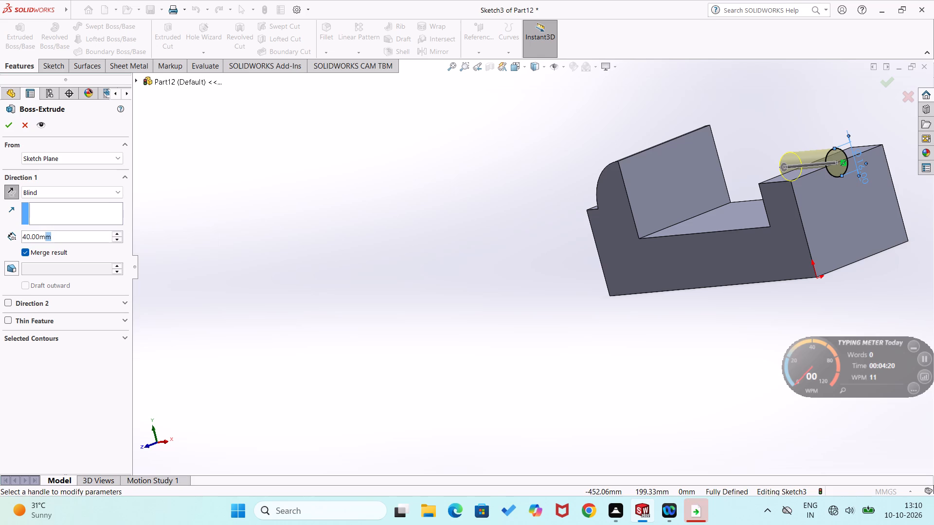
drag(42, 240, 7, 236)
text(28)
key(Return)
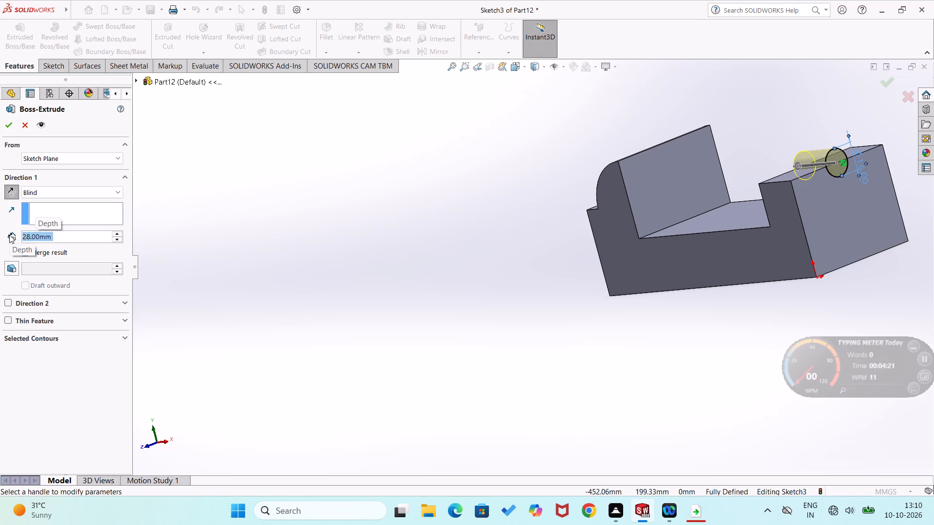
click(1, 121)
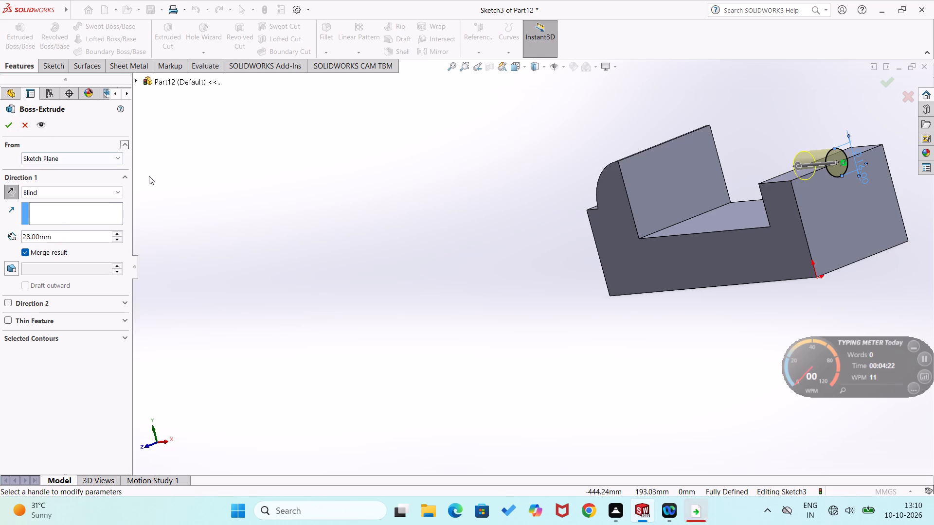
click(11, 125)
click(266, 217)
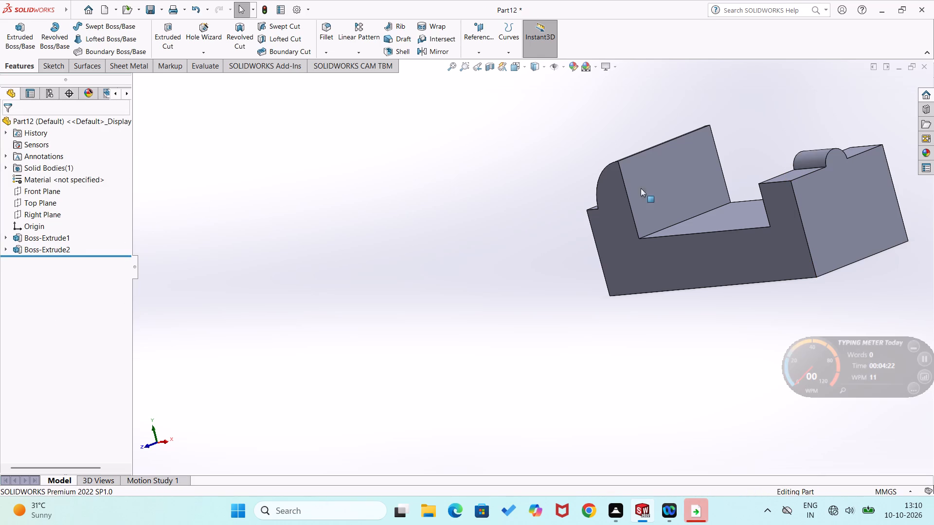
Start a sketch on the same end face and draw a circle of about 3.4 mm radius centred on the round boss.
right_click(814, 182)
click(821, 173)
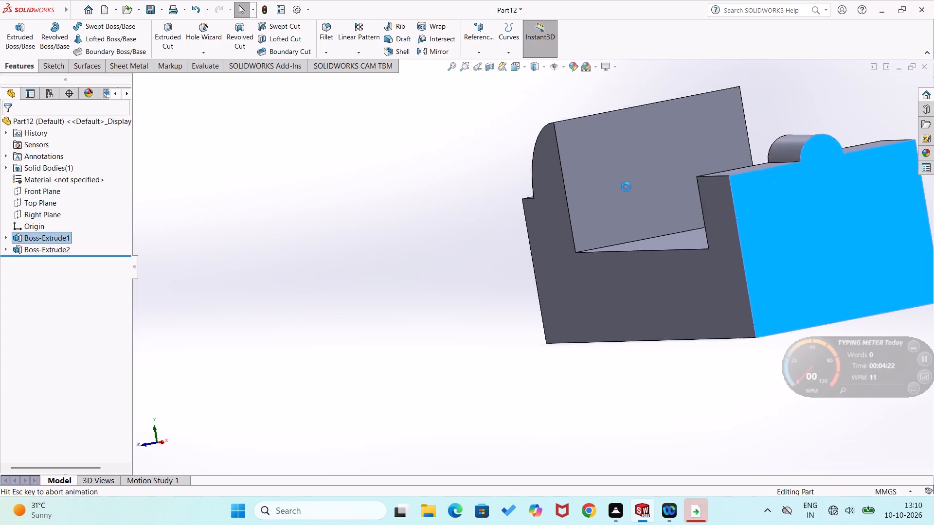
click(267, 157)
right_drag(265, 159, 345, 165)
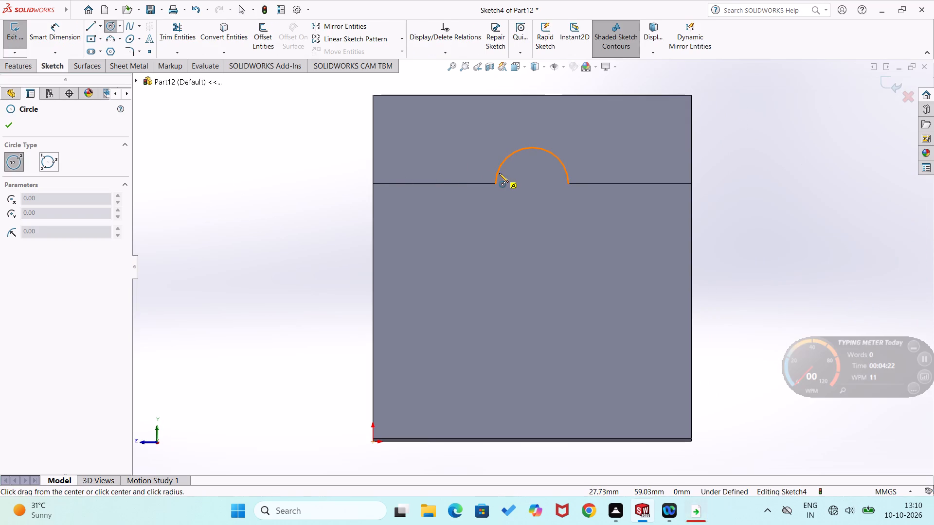
click(531, 183)
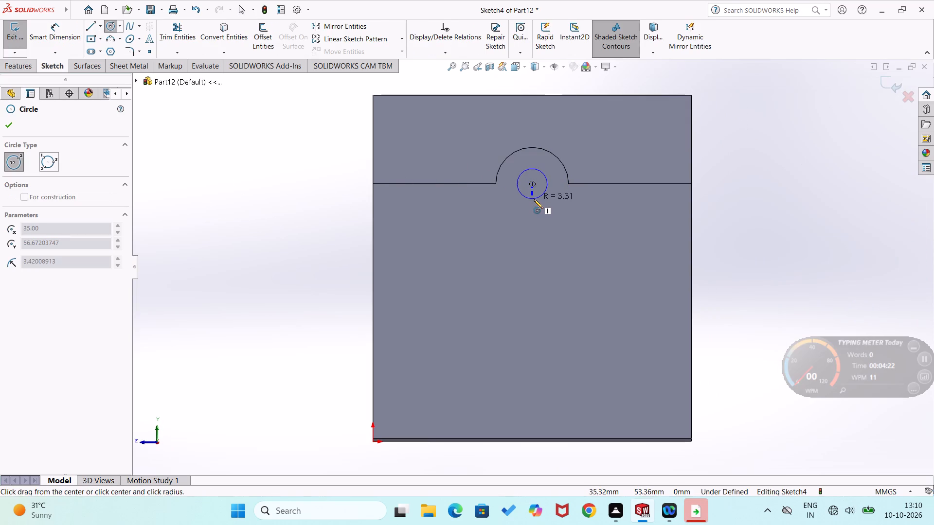
click(534, 199)
Dimension the small circle's diameter to 8 mm and change it to 9 mm.
right_drag(318, 256, 315, 168)
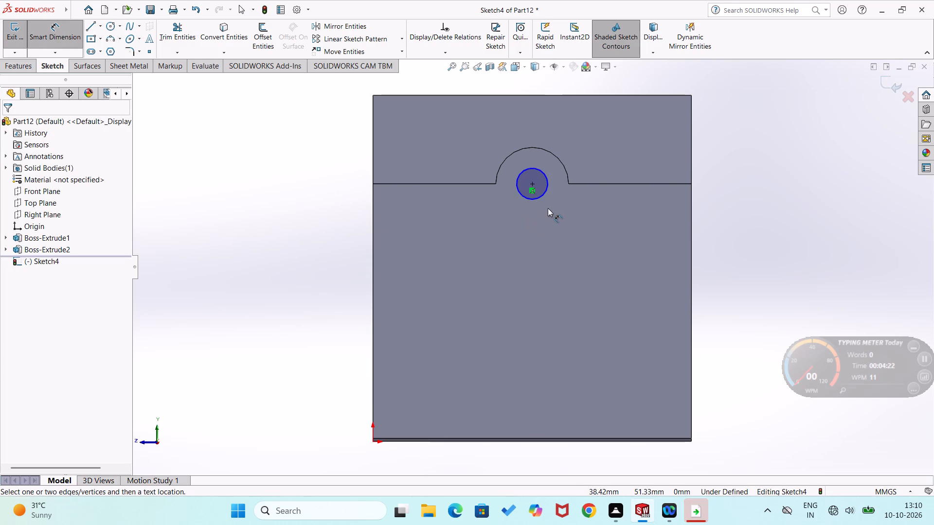
click(543, 192)
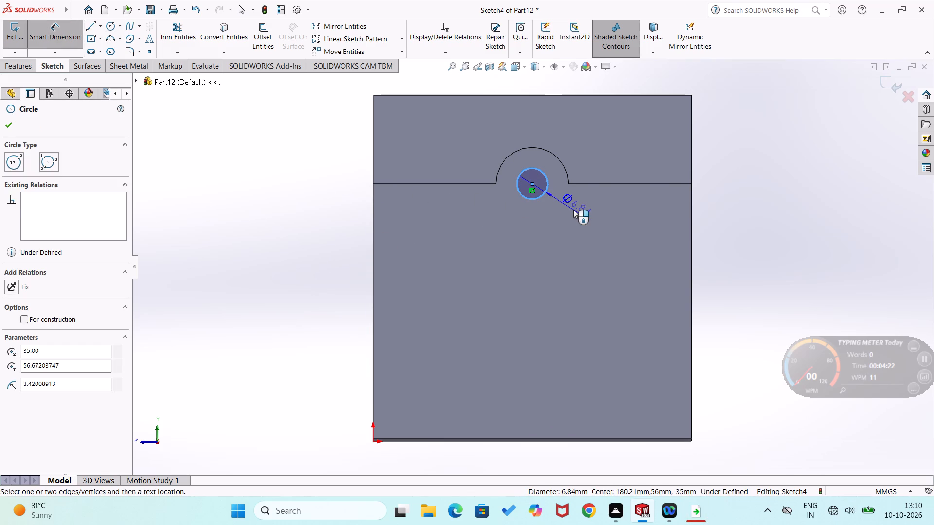
click(573, 210)
key(8)
key(Return)
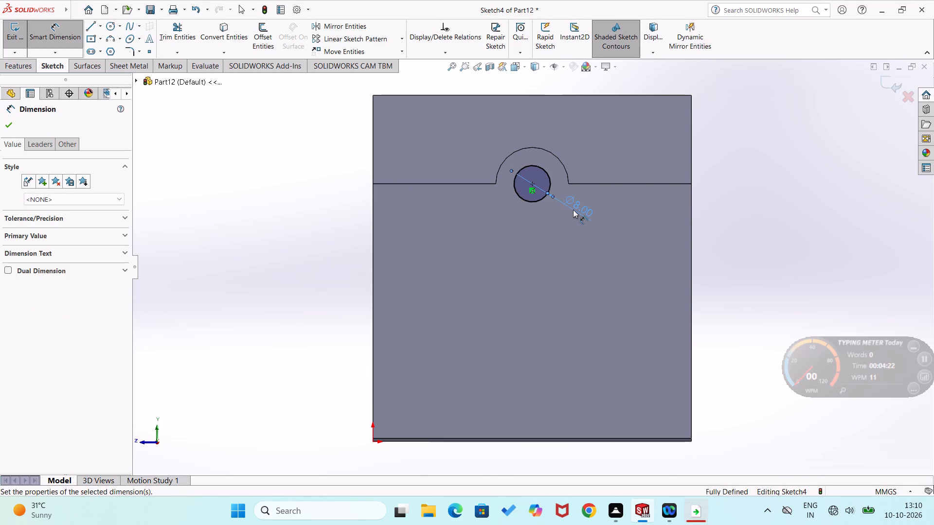
click(573, 210)
click(573, 210)
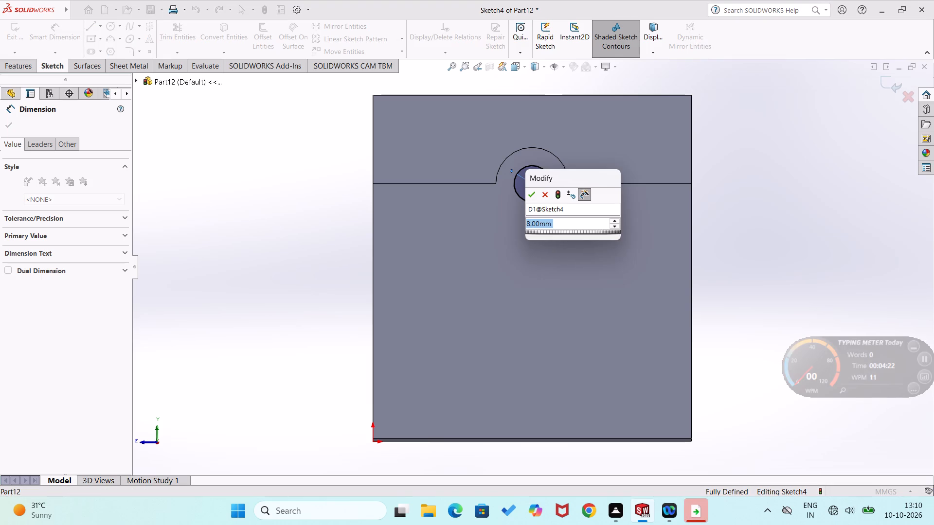
key(9)
key(Return)
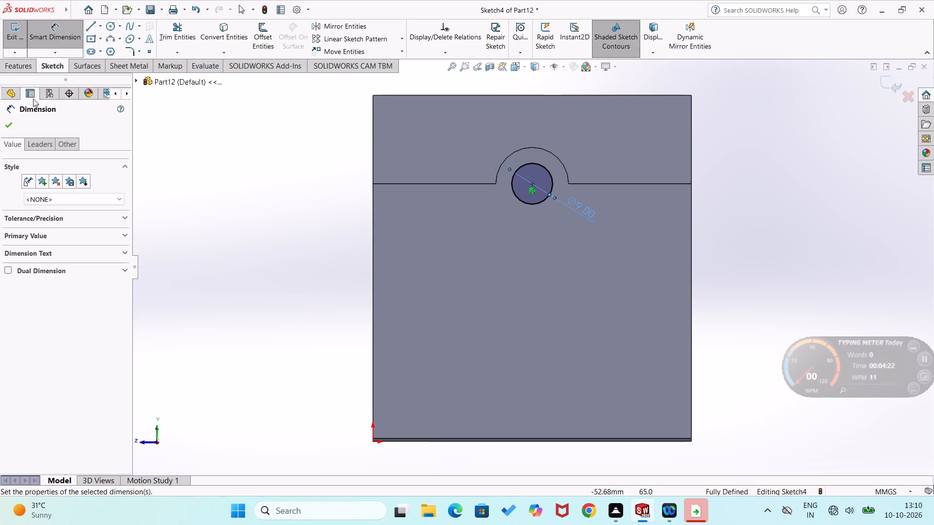
Cut the 9 mm circle 28 mm blind through the round boss with Extruded Cut.
click(31, 66)
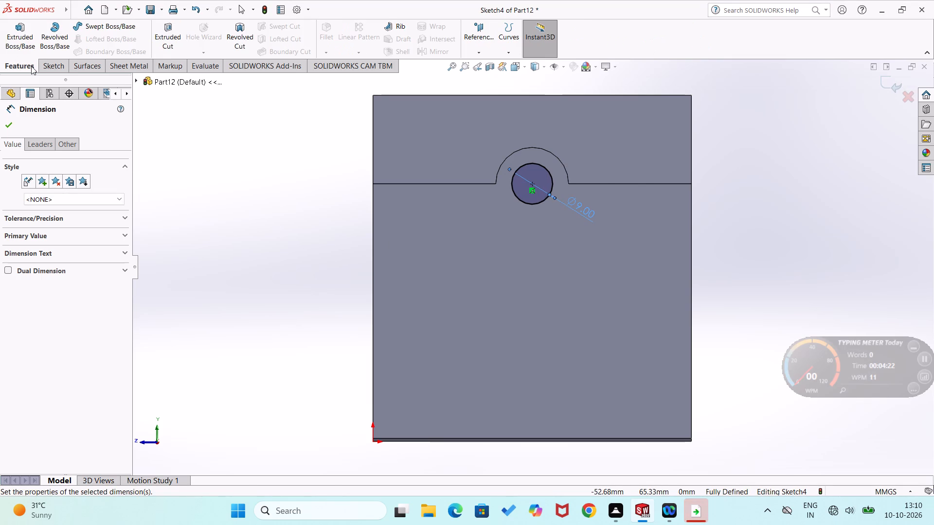
click(164, 46)
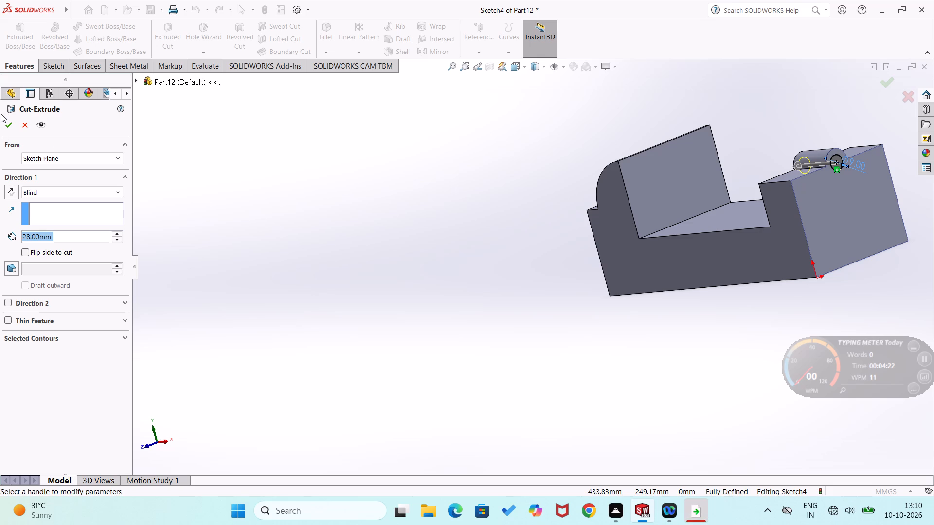
click(11, 122)
click(233, 247)
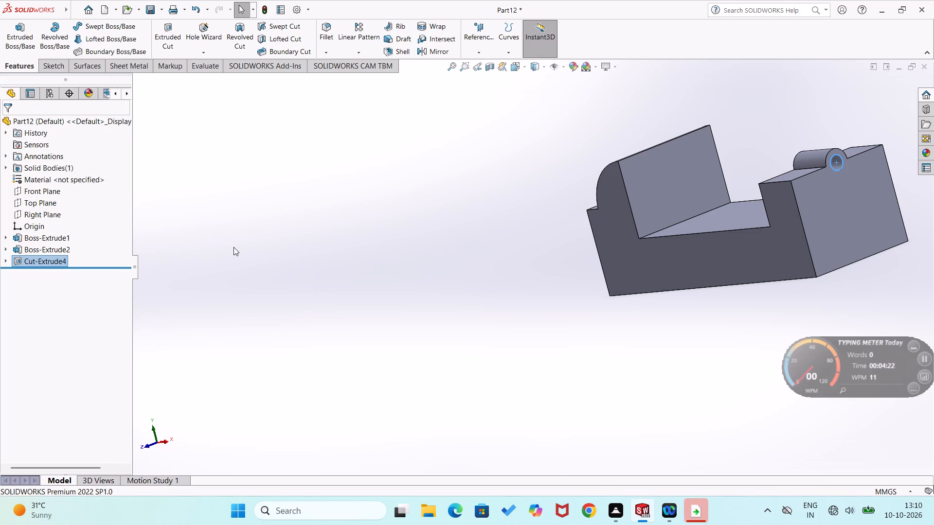
Start a new sketch on the flat outer end face below the rounded wall.
middle_drag(233, 248, 260, 265)
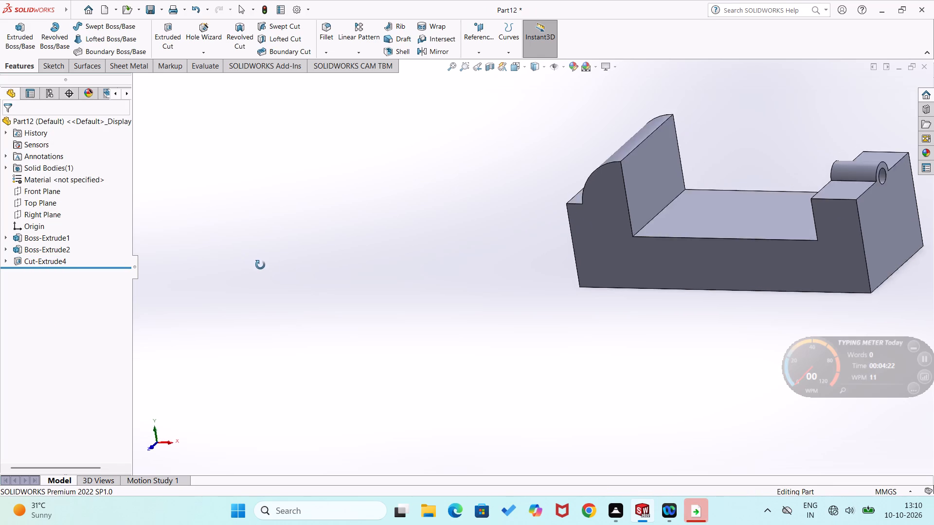
middle_drag(260, 265, 369, 325)
right_click(685, 276)
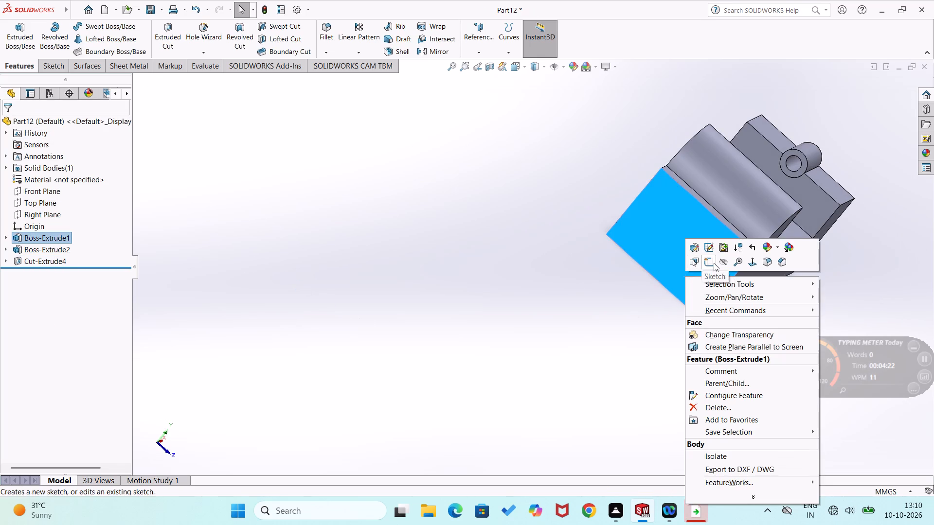
click(714, 263)
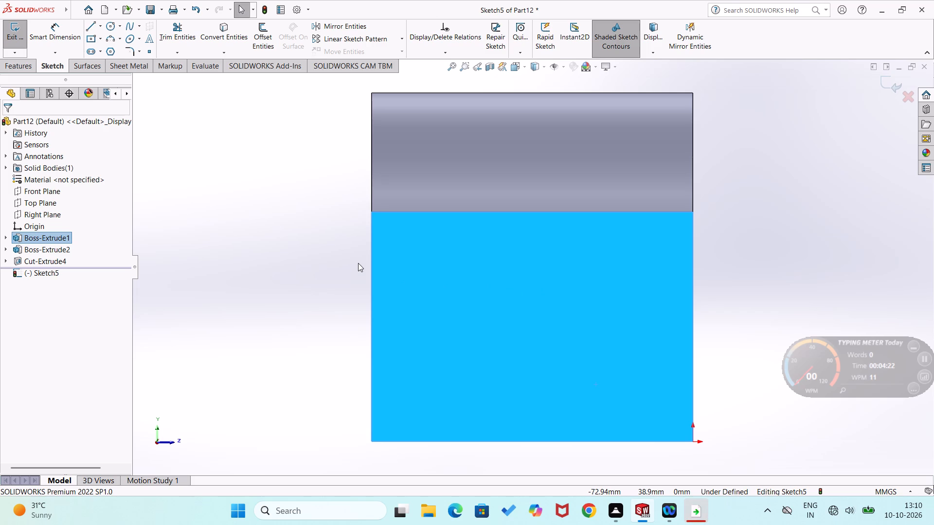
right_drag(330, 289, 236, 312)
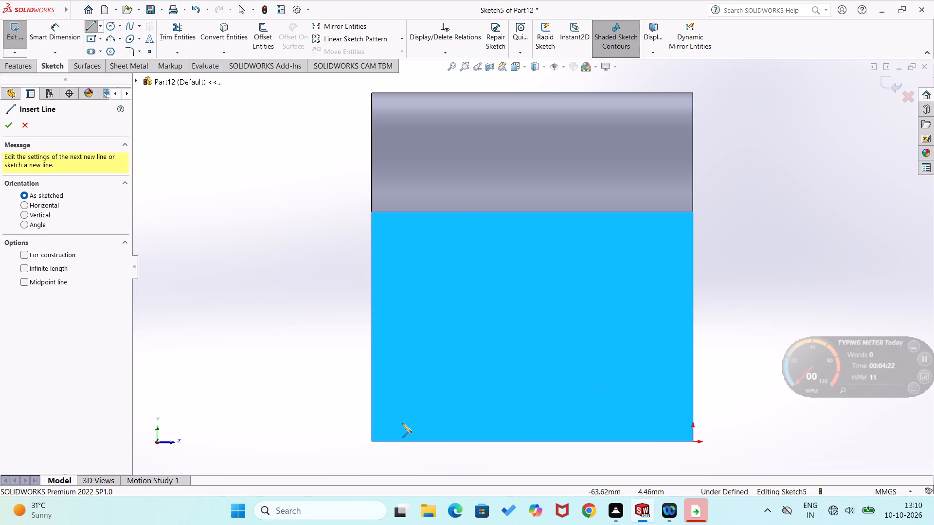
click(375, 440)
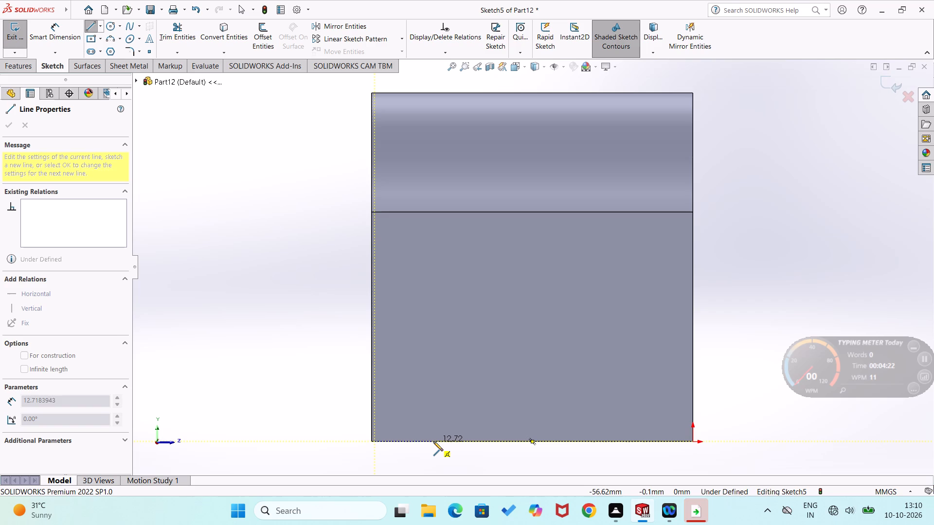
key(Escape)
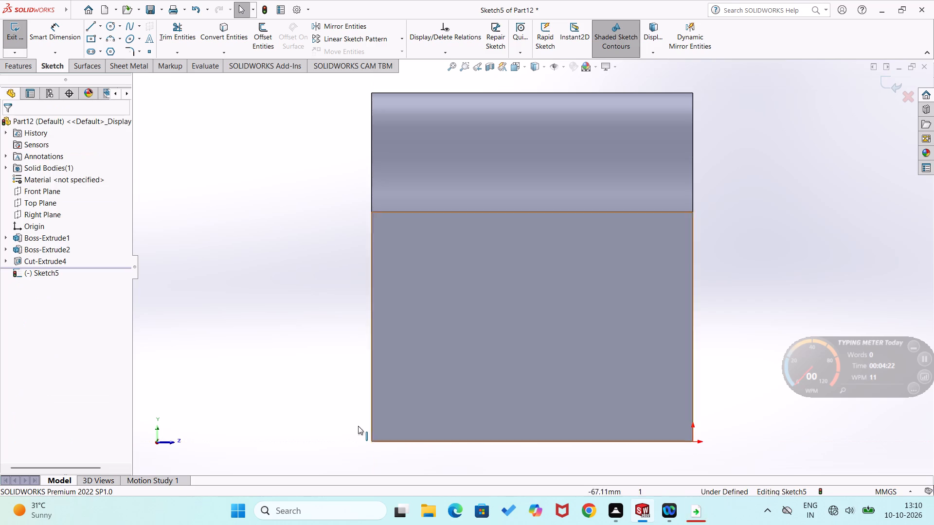
Sketch a closed stepped profile on the face's bottom edge, with lower sides about 19 mm high and a top line about 28 mm long.
right_drag(326, 415, 267, 405)
click(431, 439)
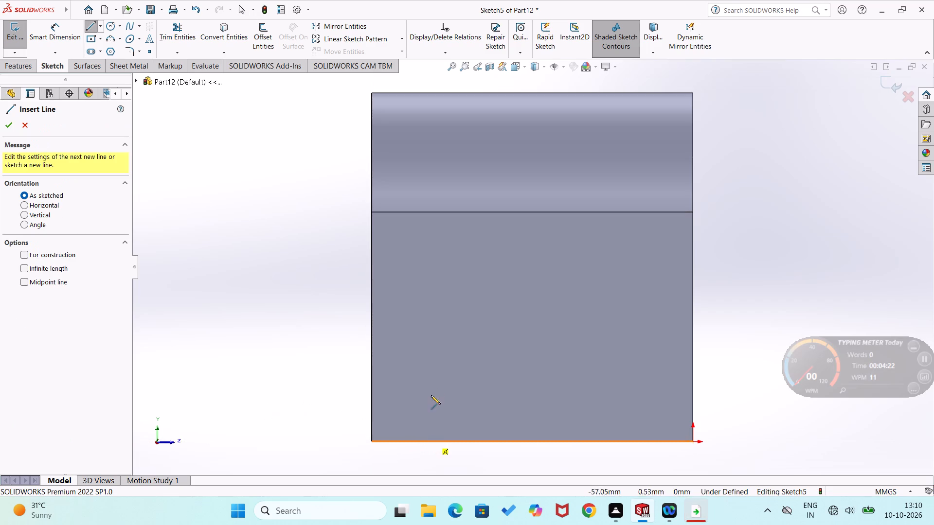
click(431, 352)
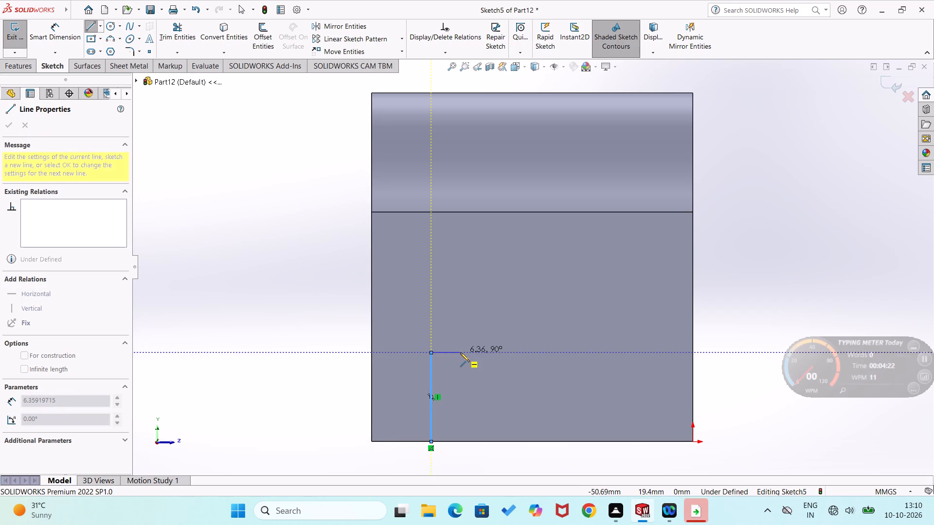
click(460, 352)
click(460, 270)
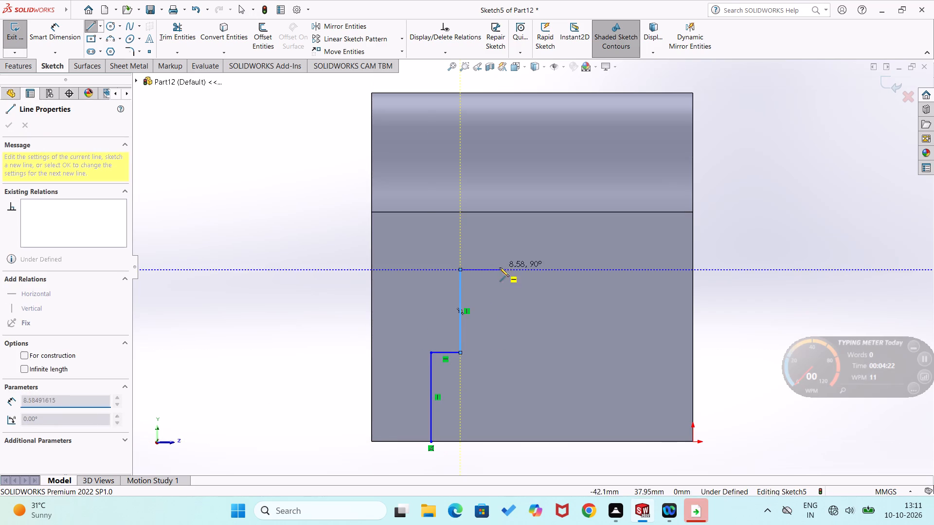
click(587, 269)
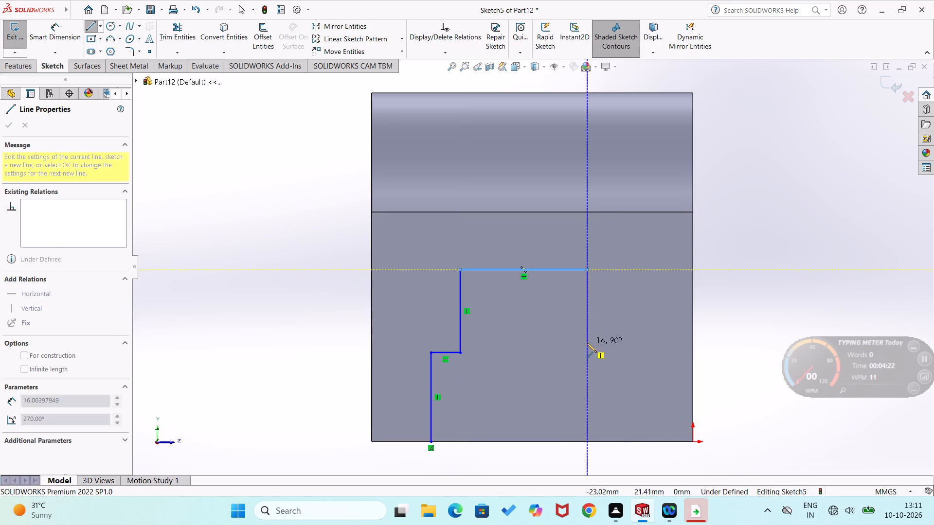
click(588, 350)
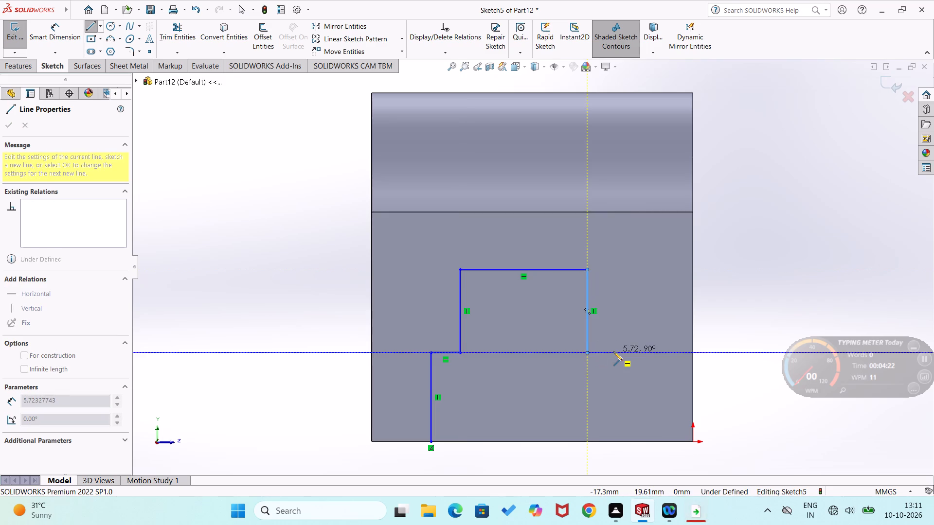
click(613, 351)
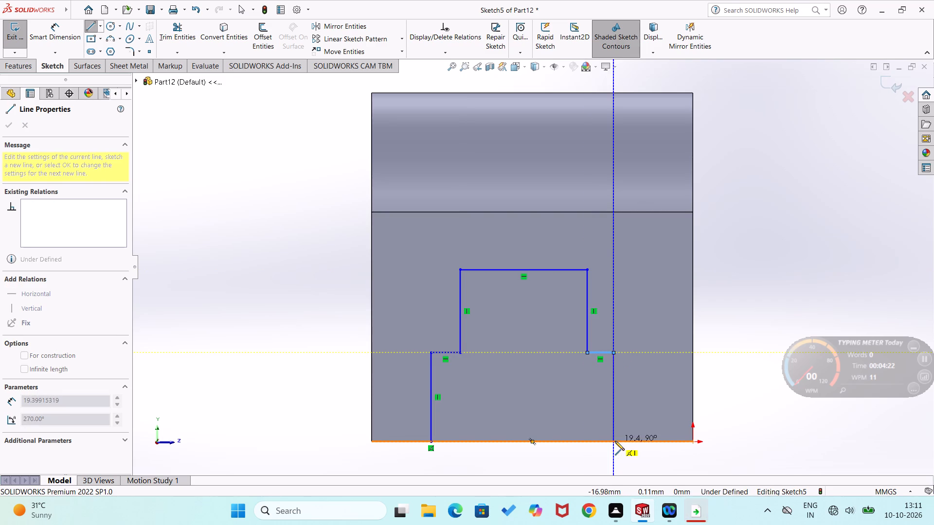
click(615, 441)
click(431, 442)
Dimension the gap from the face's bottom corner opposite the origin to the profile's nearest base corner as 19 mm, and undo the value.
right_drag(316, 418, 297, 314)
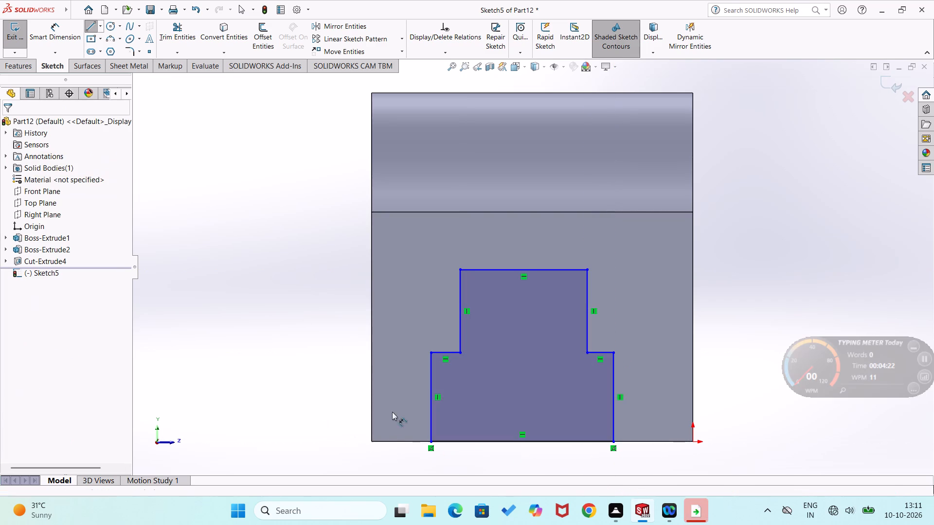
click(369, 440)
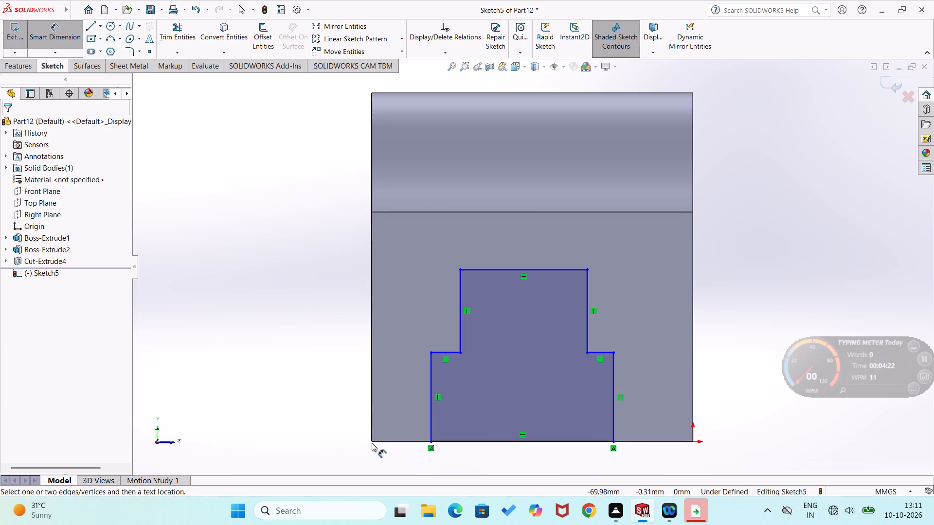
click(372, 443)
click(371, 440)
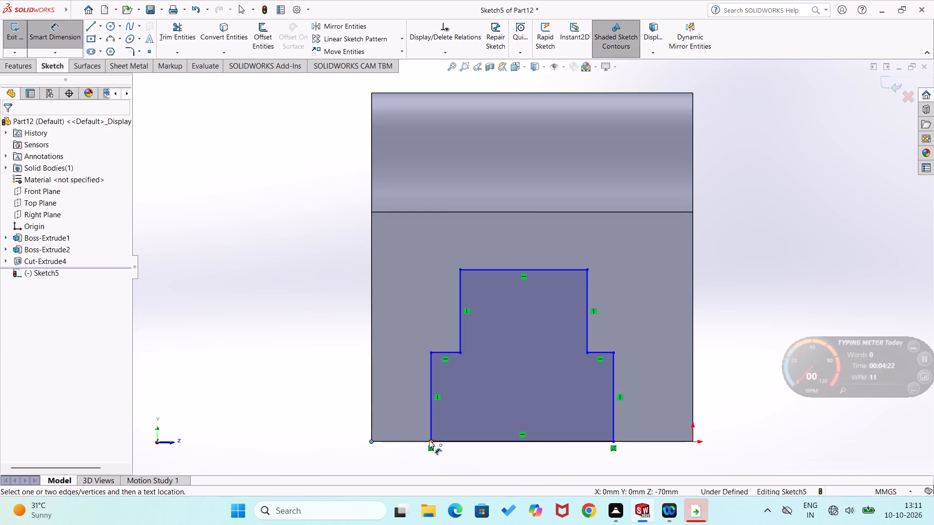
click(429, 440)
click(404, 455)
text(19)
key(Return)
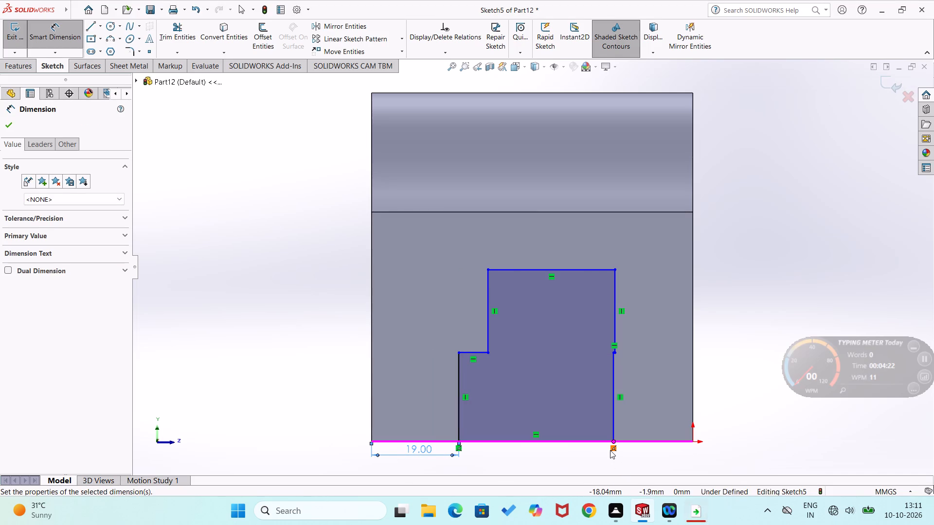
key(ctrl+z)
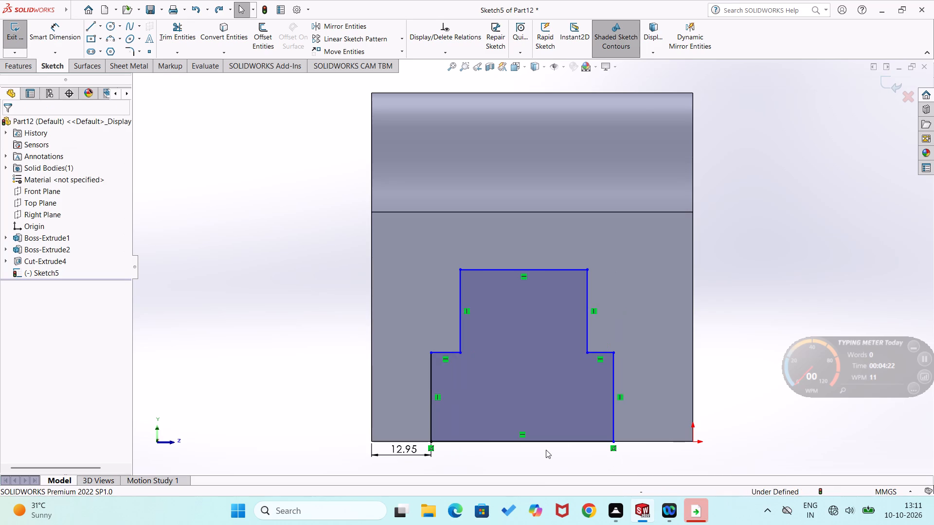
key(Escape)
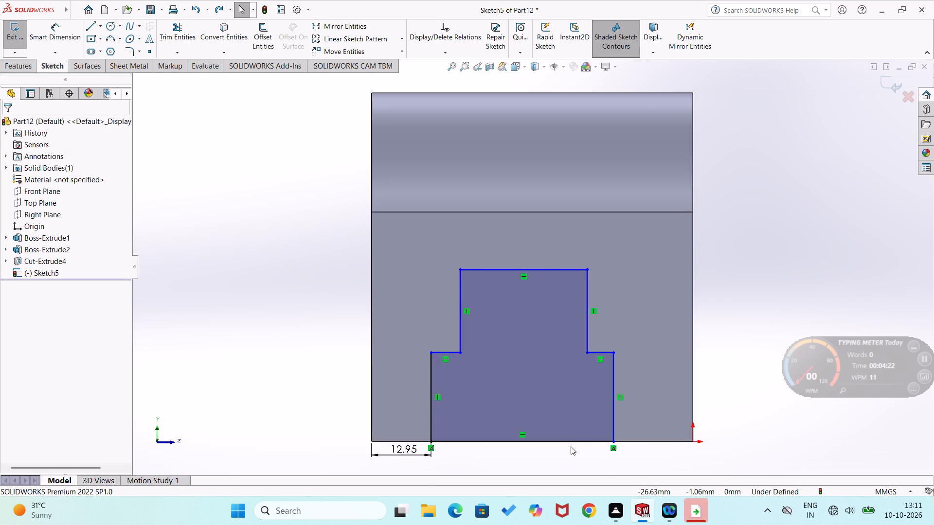
Dimension the distance from the origin to the profile's nearest base corner and set it to 18 mm.
click(693, 440)
click(614, 443)
right_drag(749, 467, 755, 409)
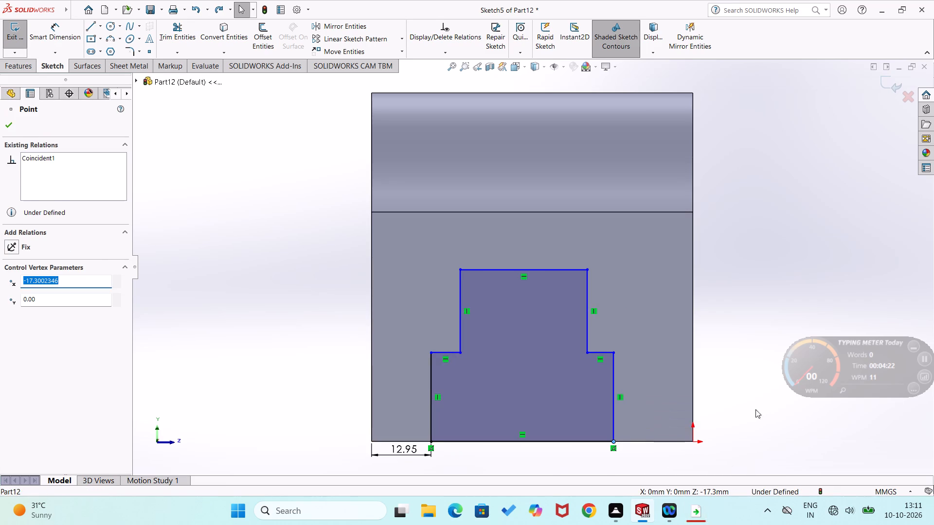
right_drag(755, 409, 764, 334)
click(694, 440)
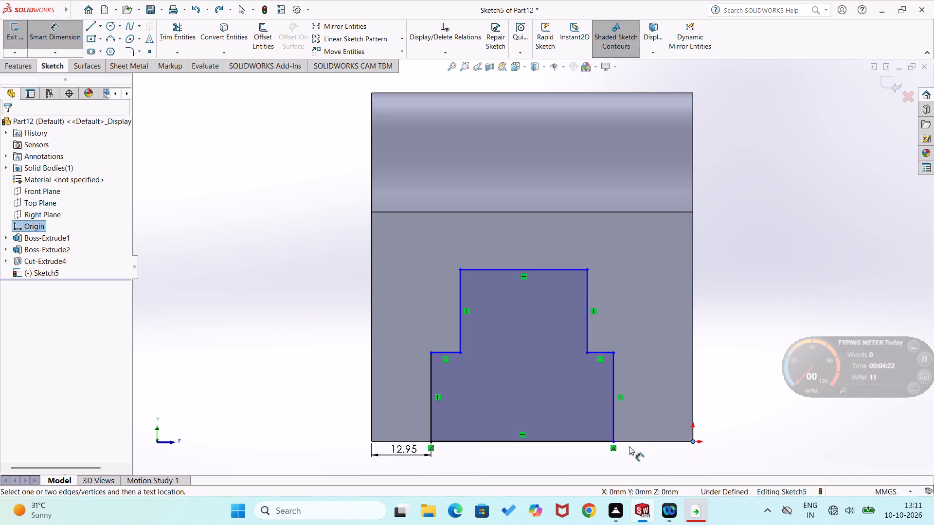
click(614, 443)
click(656, 458)
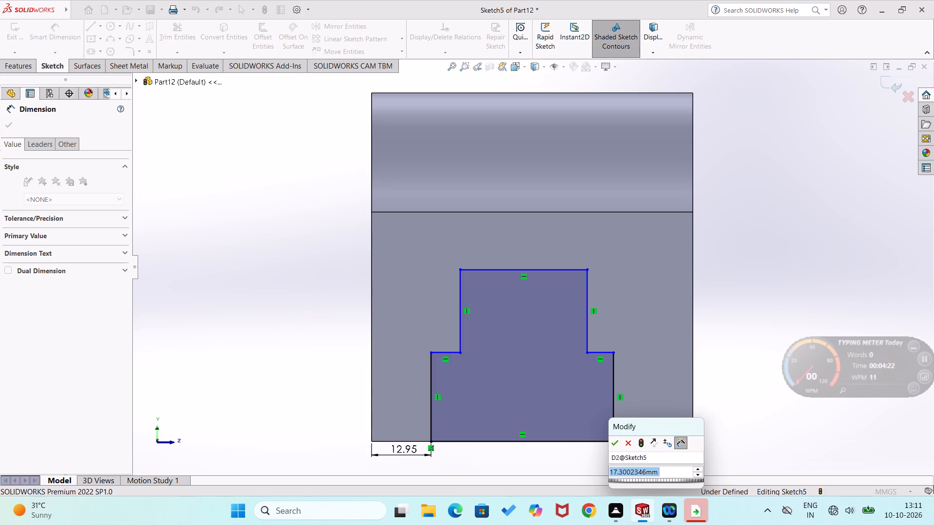
text(18)
key(Return)
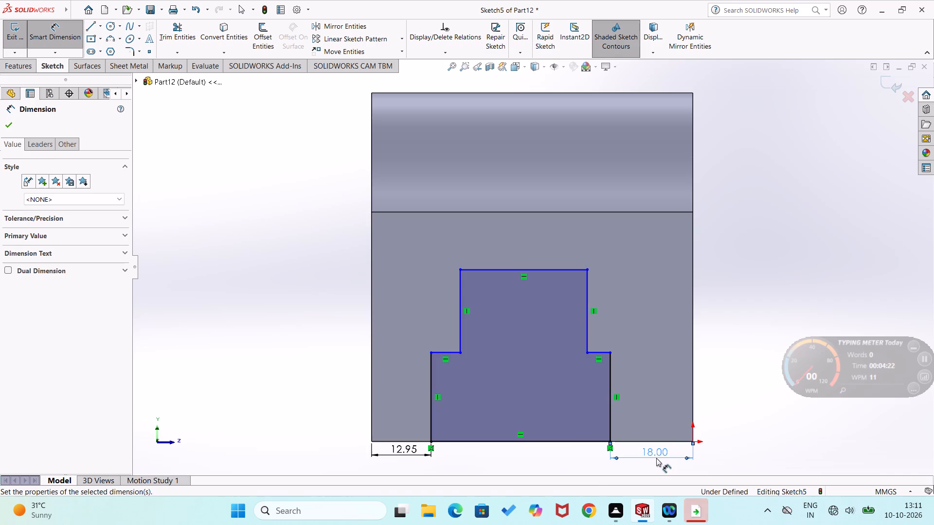
drag(704, 413, 722, 402)
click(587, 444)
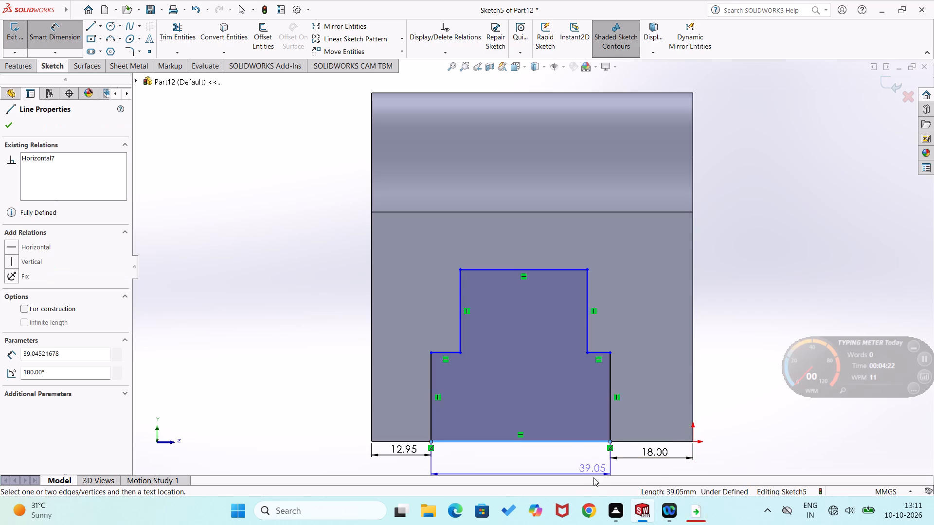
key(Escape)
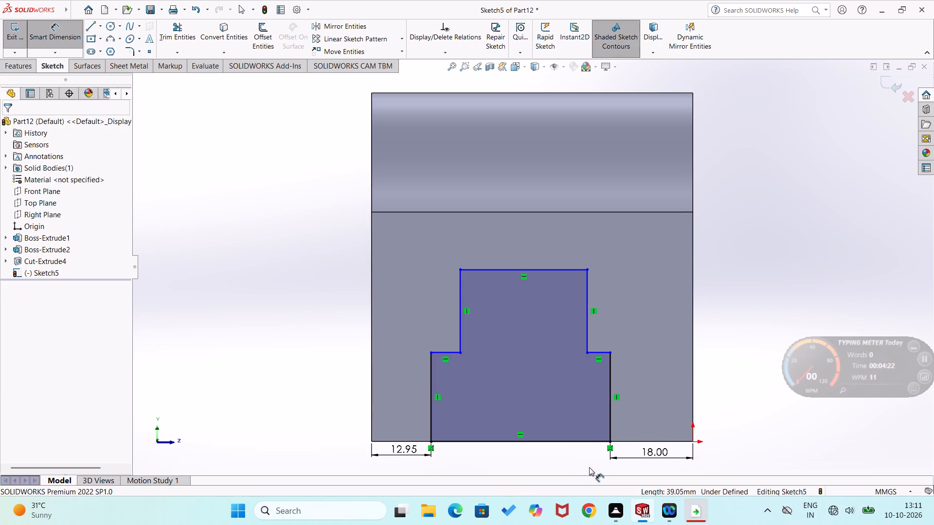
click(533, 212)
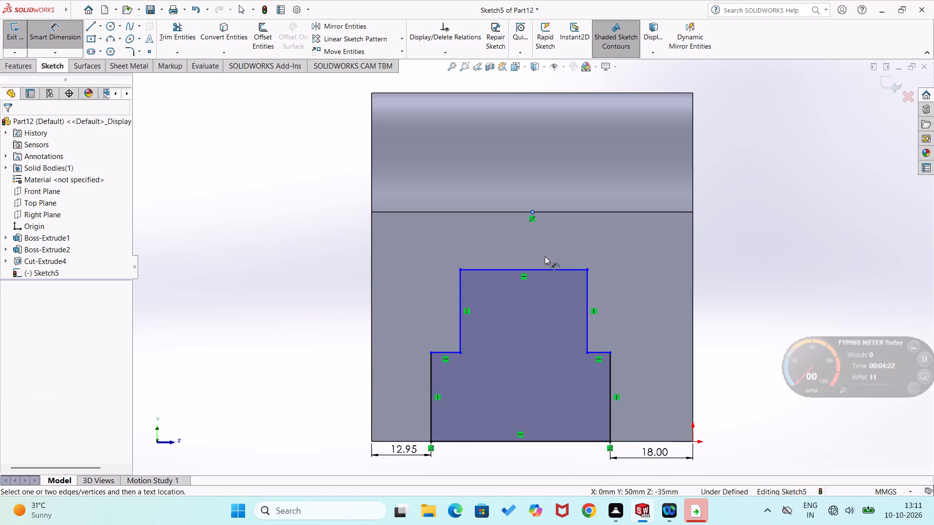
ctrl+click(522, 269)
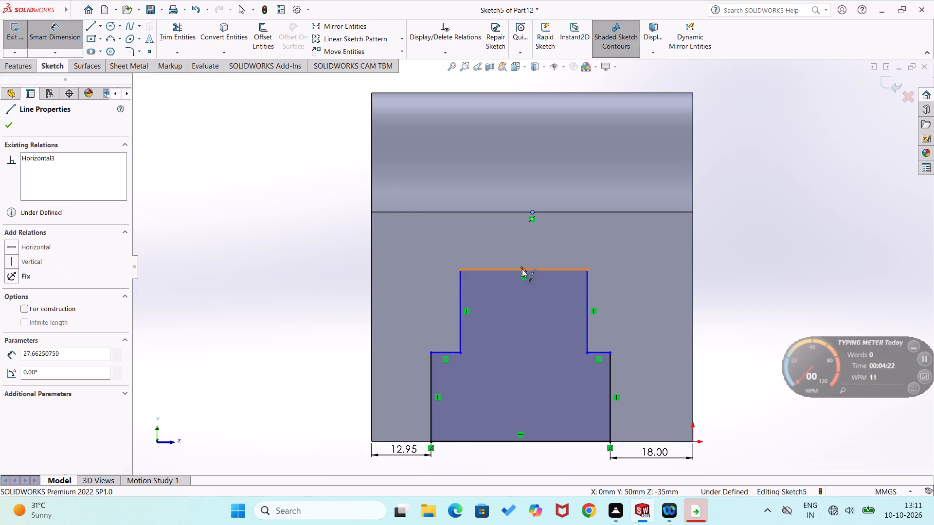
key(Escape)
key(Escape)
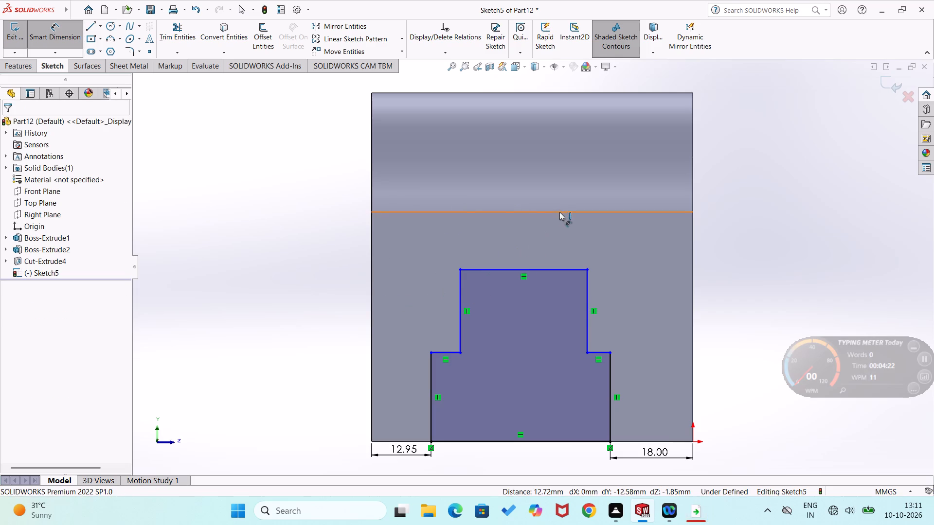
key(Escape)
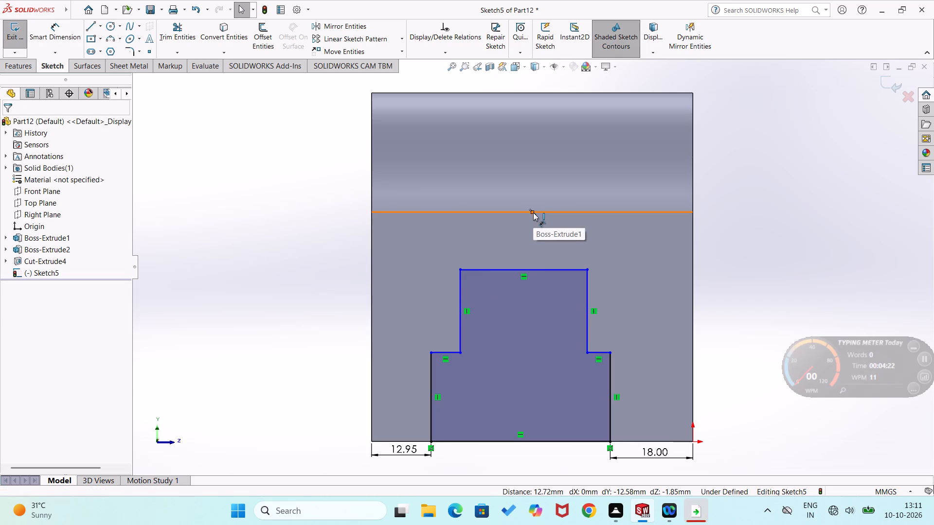
Add a Vertical relation between the midpoint of the flat face's upper edge and the midpoint of the profile's top line.
click(532, 212)
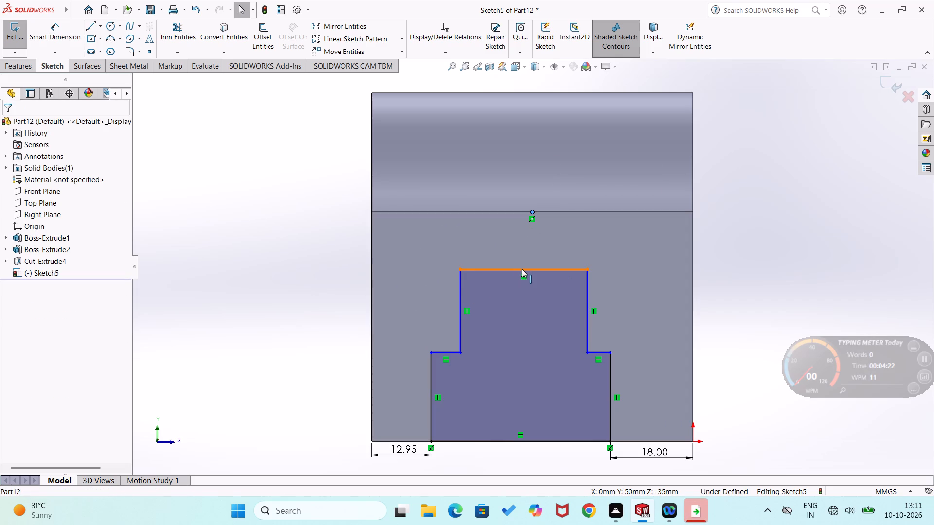
ctrl+click(523, 269)
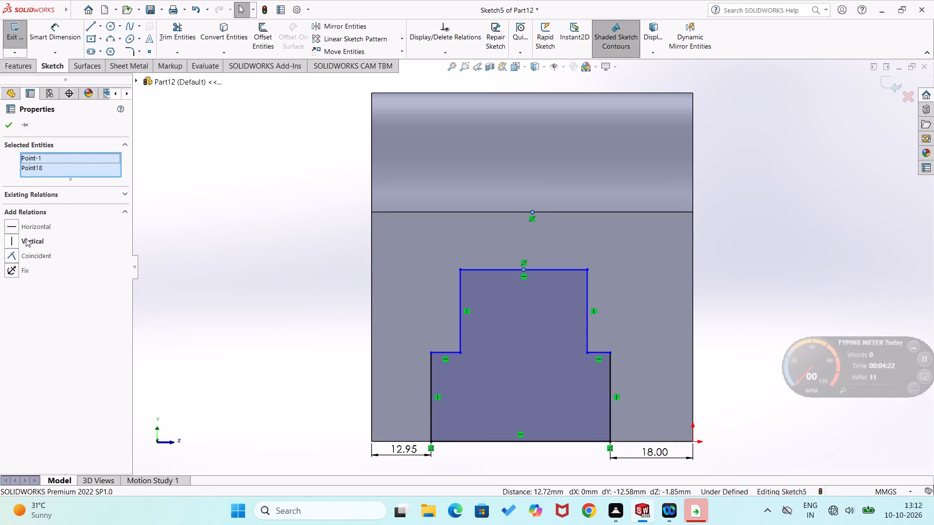
click(16, 238)
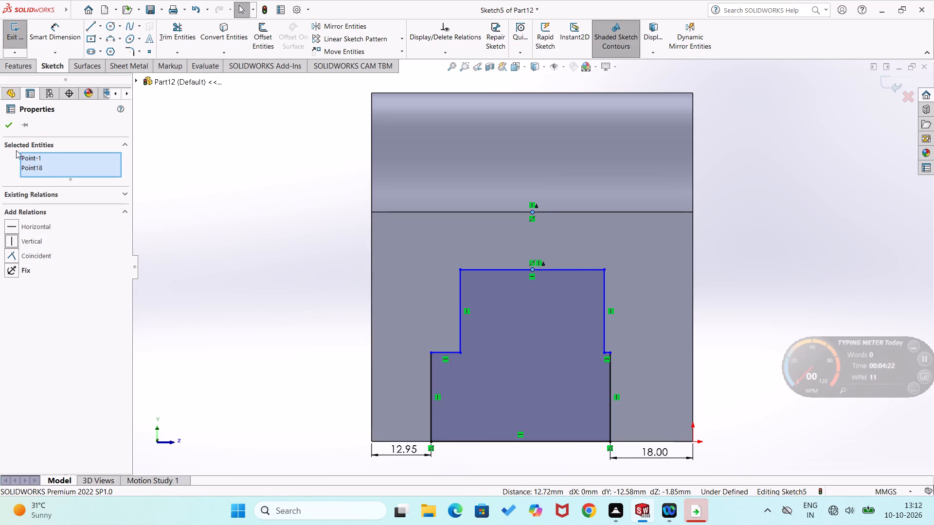
click(11, 126)
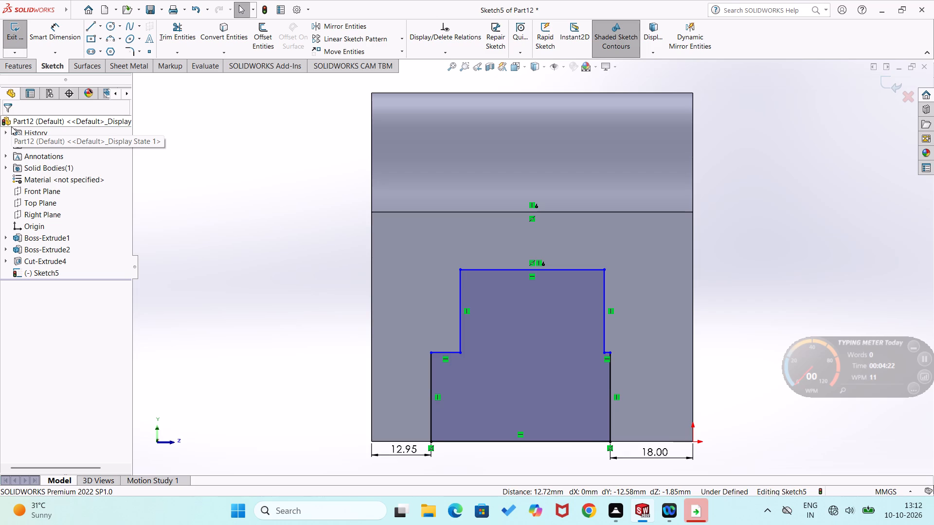
Dimension the horizontal step line on the side away from the origin, try a length of 5 mm, and undo that value.
right_drag(226, 321, 233, 278)
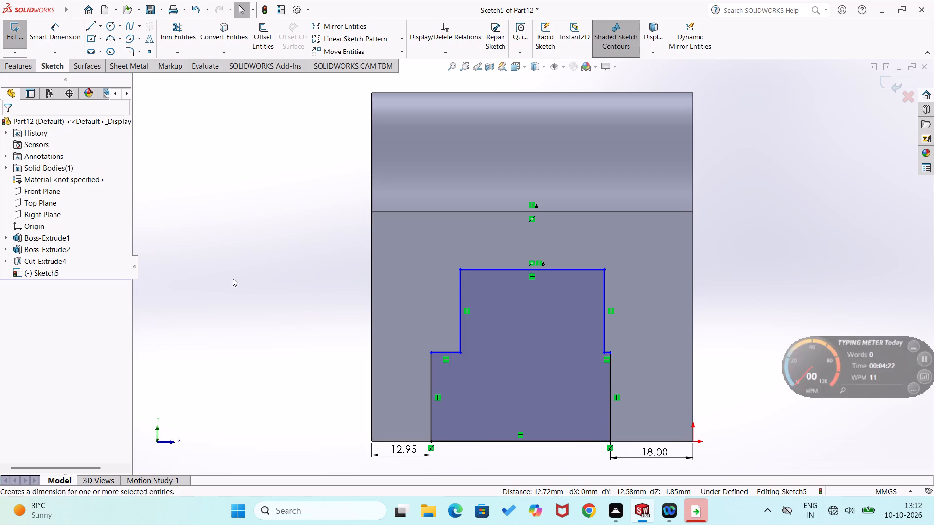
right_drag(233, 278, 244, 247)
drag(447, 354, 449, 350)
click(453, 333)
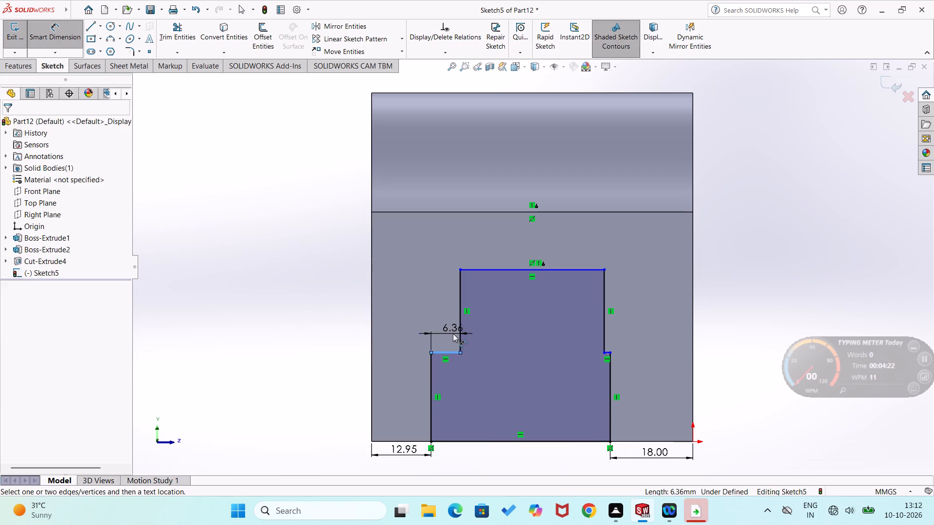
key(5)
key(Return)
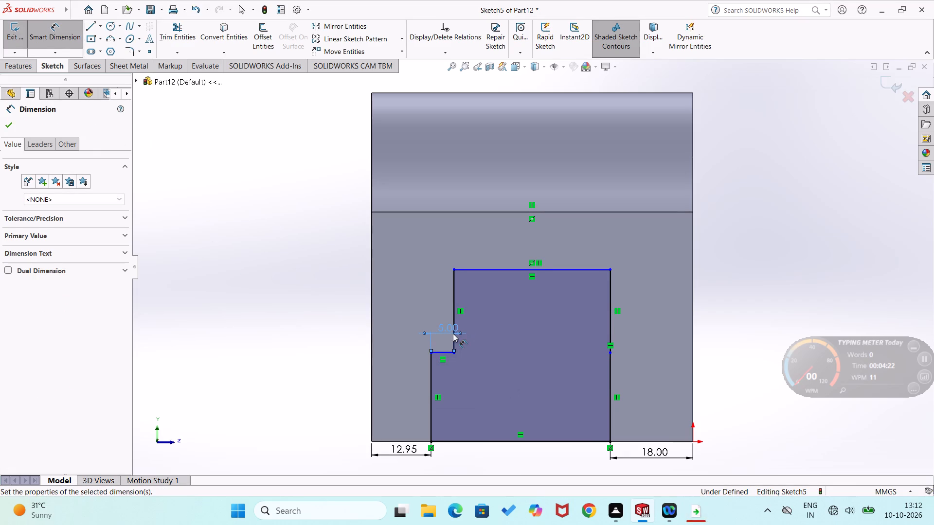
key(ctrl+z)
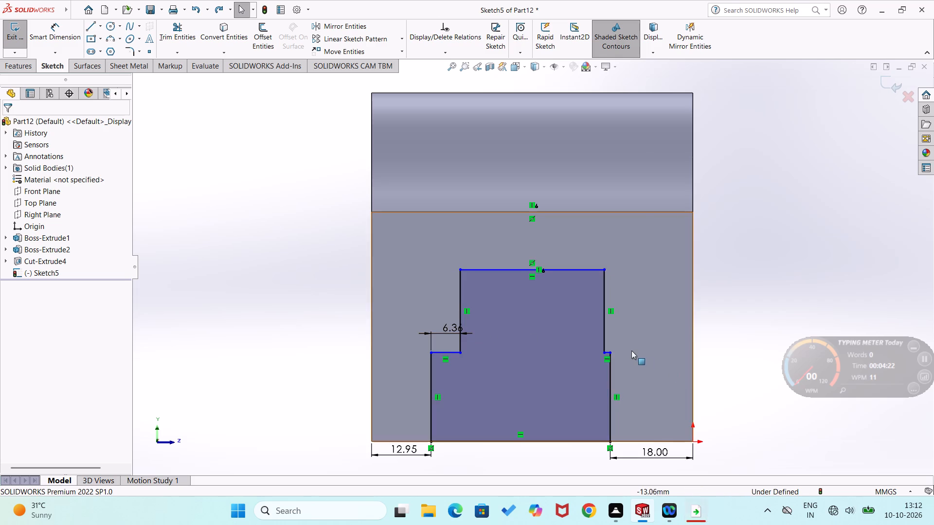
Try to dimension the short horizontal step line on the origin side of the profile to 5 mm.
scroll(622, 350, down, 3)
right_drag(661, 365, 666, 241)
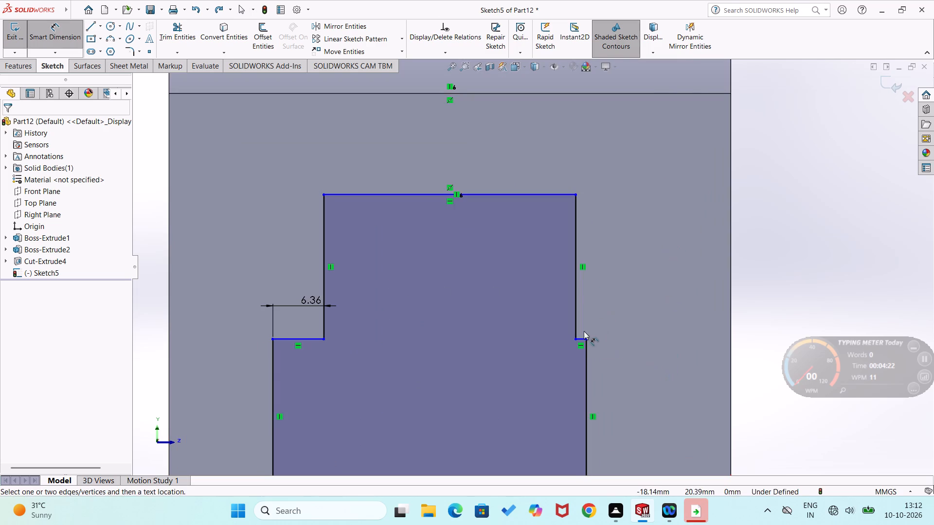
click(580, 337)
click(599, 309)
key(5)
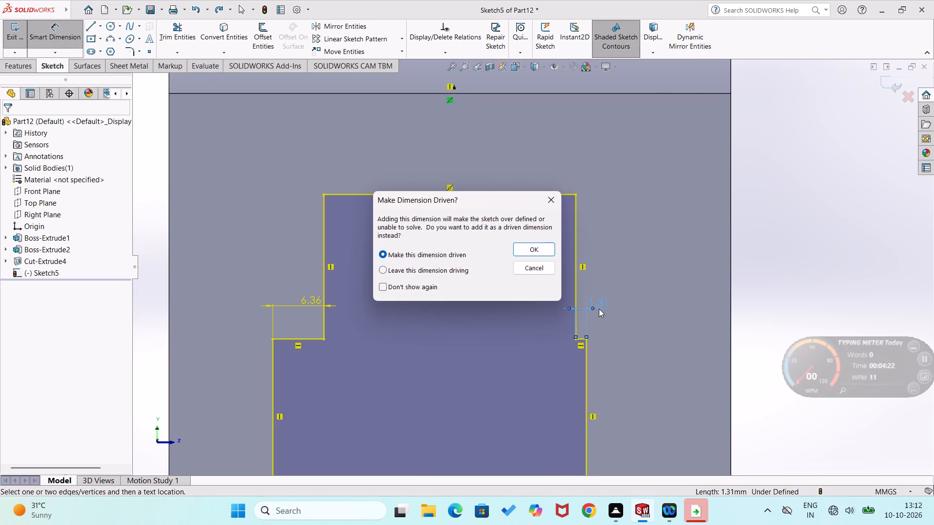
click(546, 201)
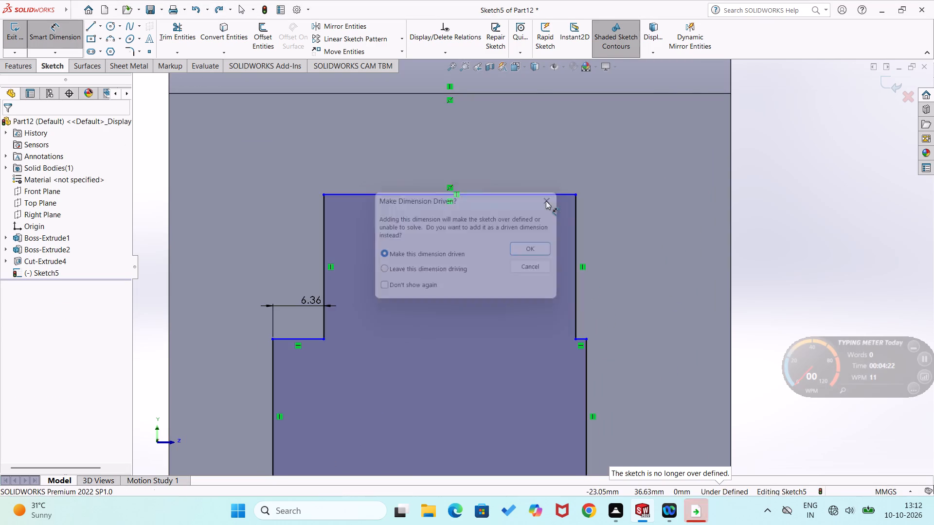
Delete the 12.95 mm dimension between the face's bottom corner and the profile's base corner.
scroll(568, 276, up, 4)
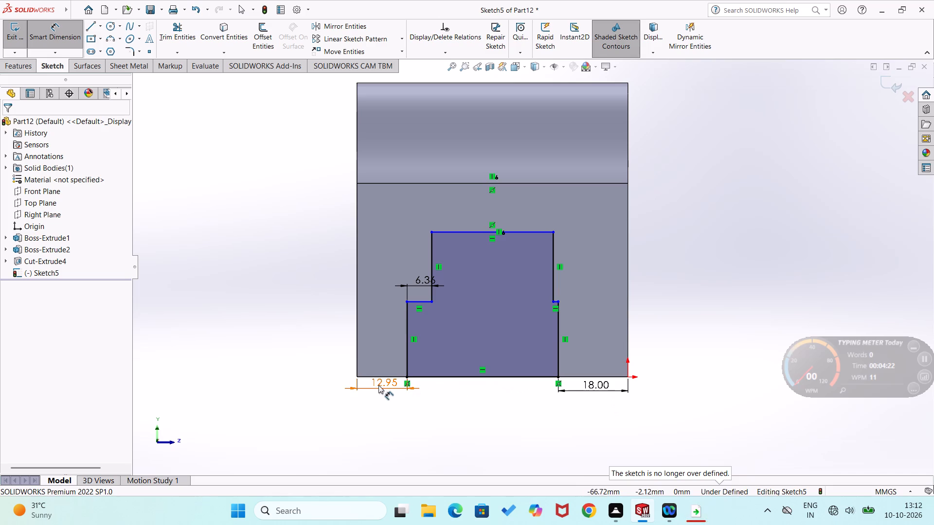
click(379, 385)
key(Delete)
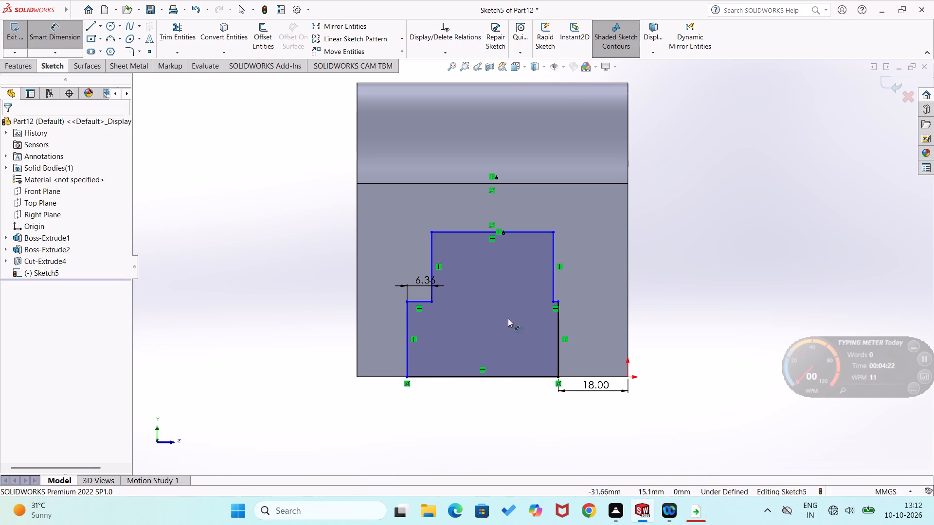
Dimension the short horizontal step line on the origin side of the profile to 5 mm.
scroll(508, 318, down, 2)
right_drag(711, 354, 731, 261)
right_drag(719, 323, 747, 235)
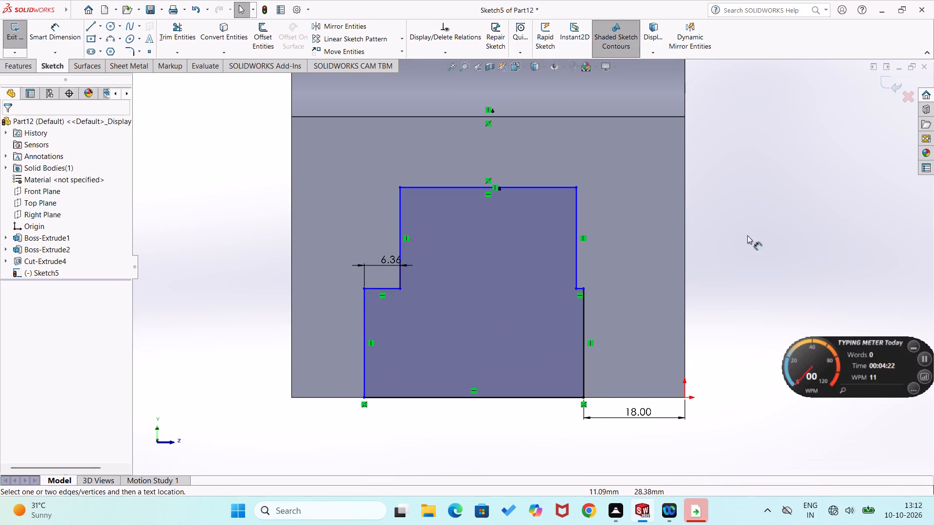
right_drag(747, 235, 746, 234)
click(580, 288)
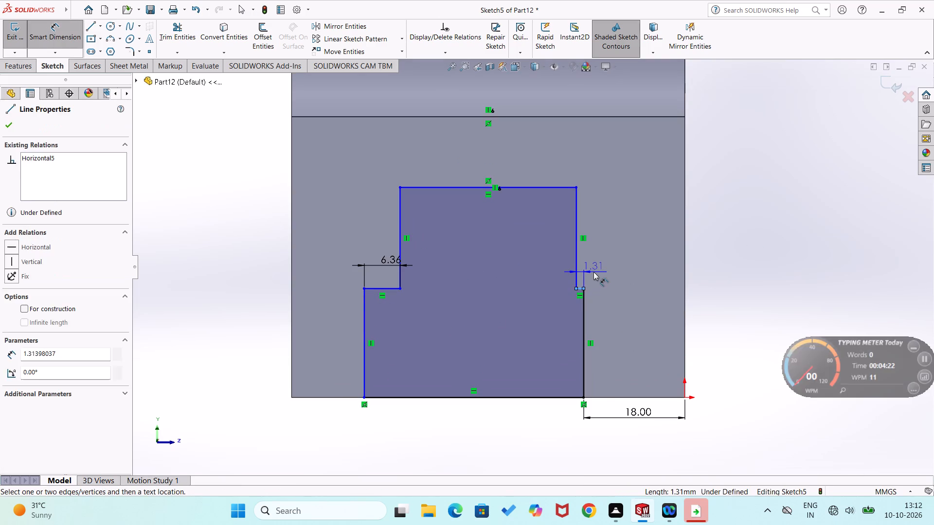
click(593, 272)
key(5)
key(Return)
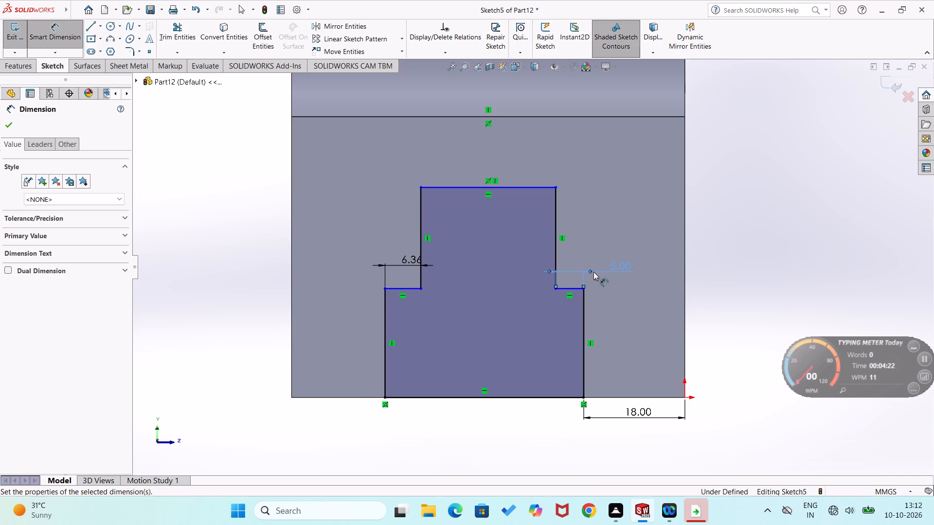
click(731, 309)
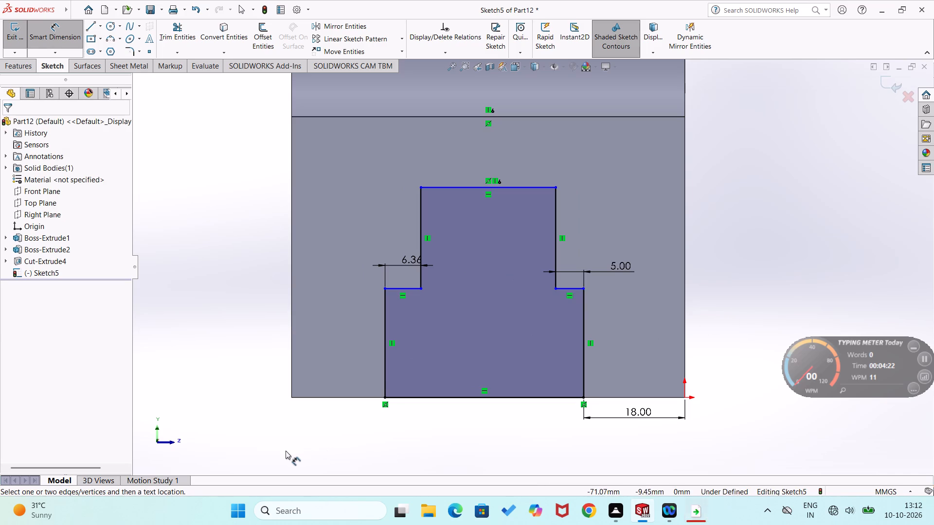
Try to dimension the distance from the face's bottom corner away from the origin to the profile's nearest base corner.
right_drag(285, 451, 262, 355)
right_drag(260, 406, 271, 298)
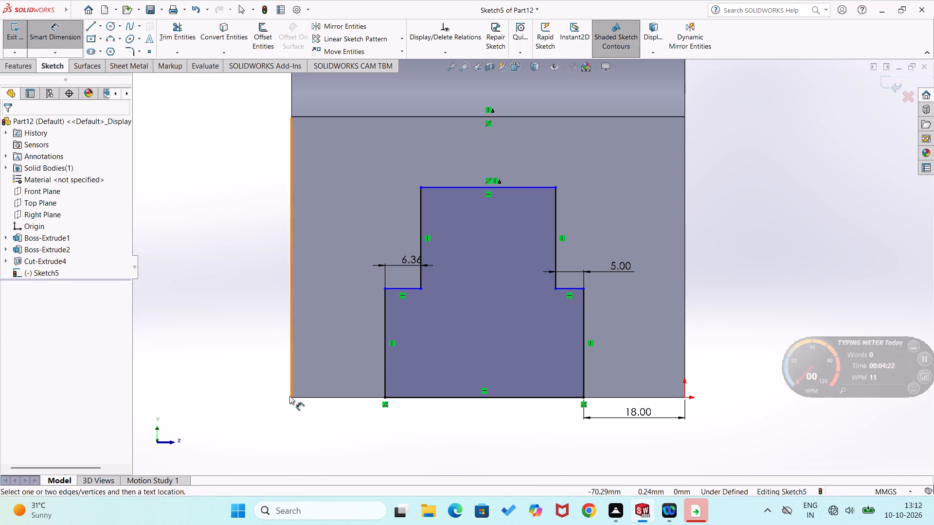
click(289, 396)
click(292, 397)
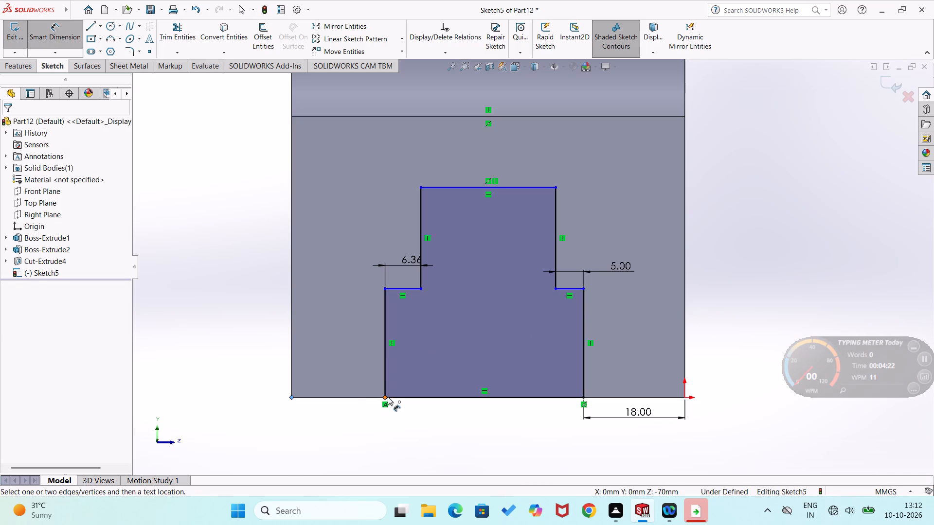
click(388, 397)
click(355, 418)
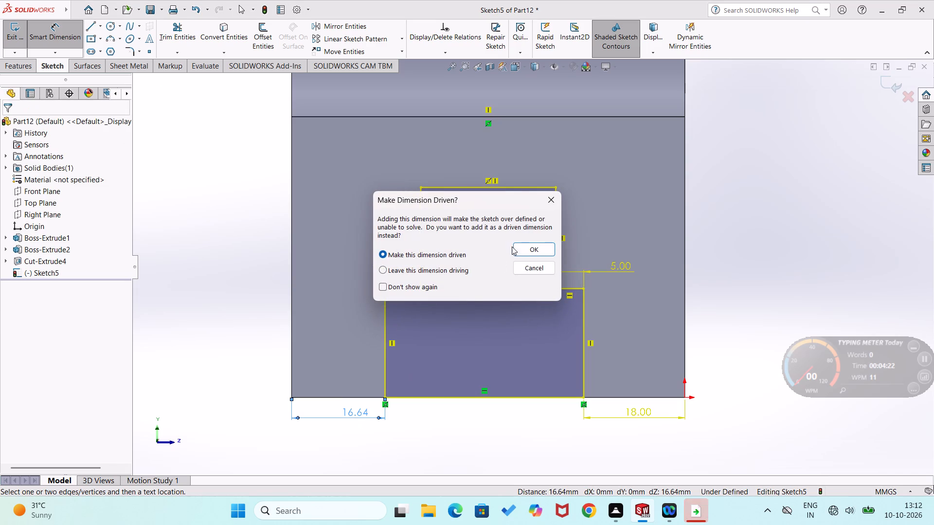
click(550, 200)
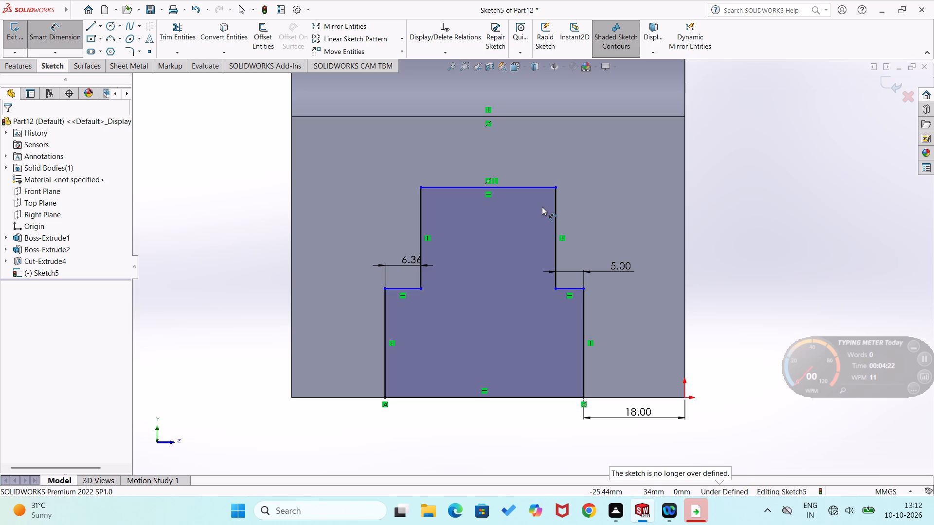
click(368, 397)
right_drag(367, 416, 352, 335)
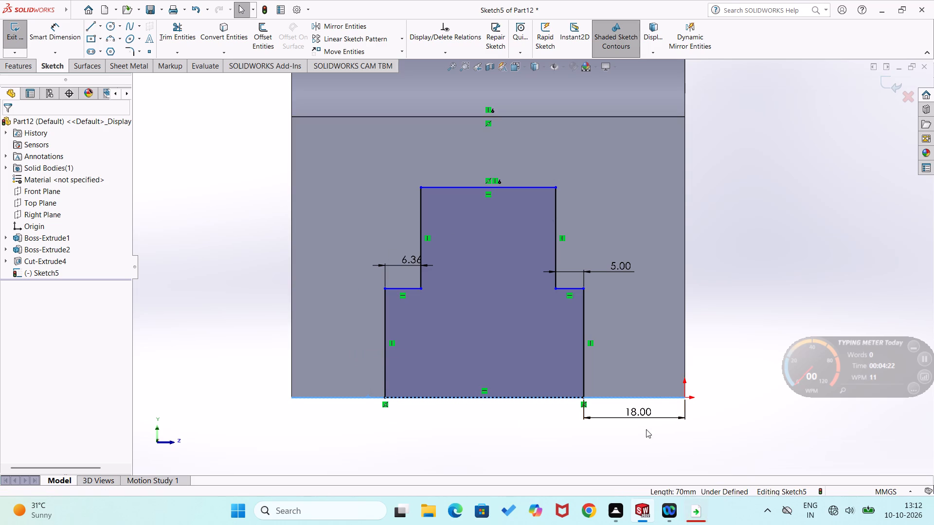
Set the distance between the origin and the profile's nearest base corner to 19 mm.
triple_click(642, 415)
drag(637, 427, 630, 424)
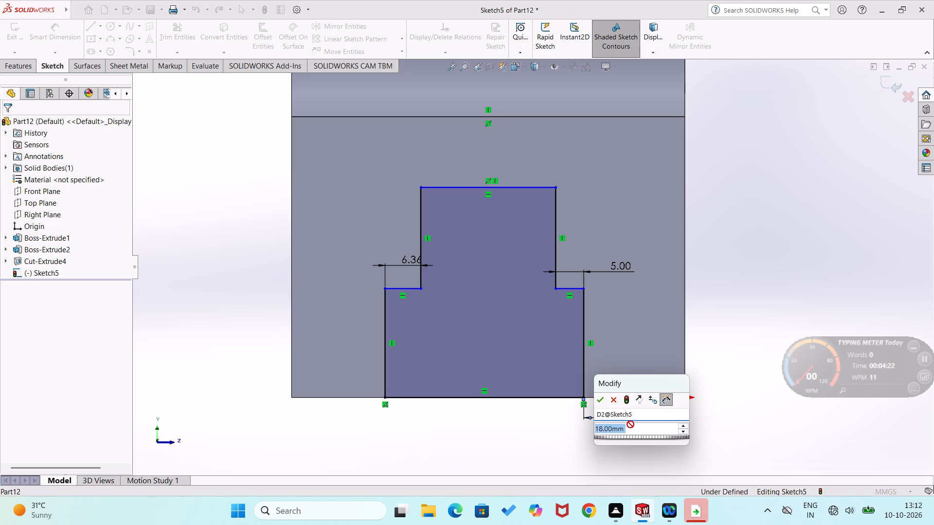
drag(630, 424, 597, 423)
text(19)
key(Return)
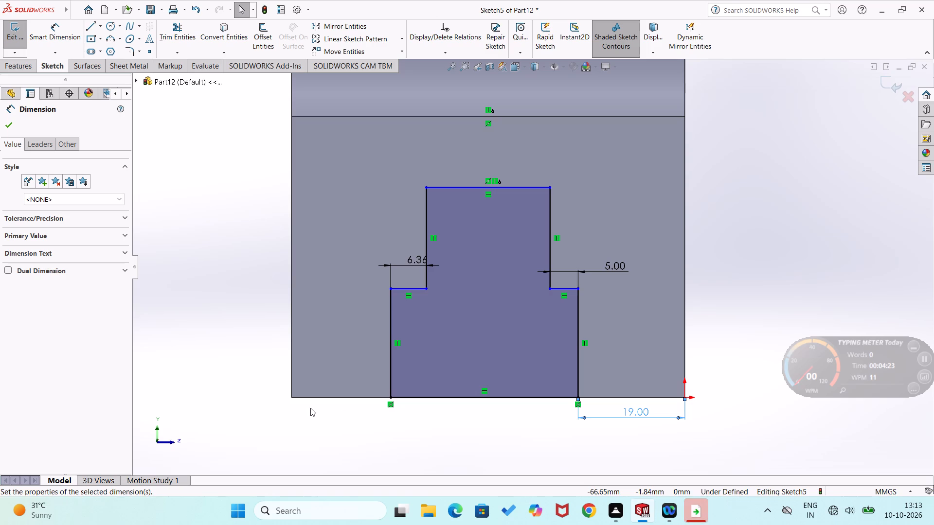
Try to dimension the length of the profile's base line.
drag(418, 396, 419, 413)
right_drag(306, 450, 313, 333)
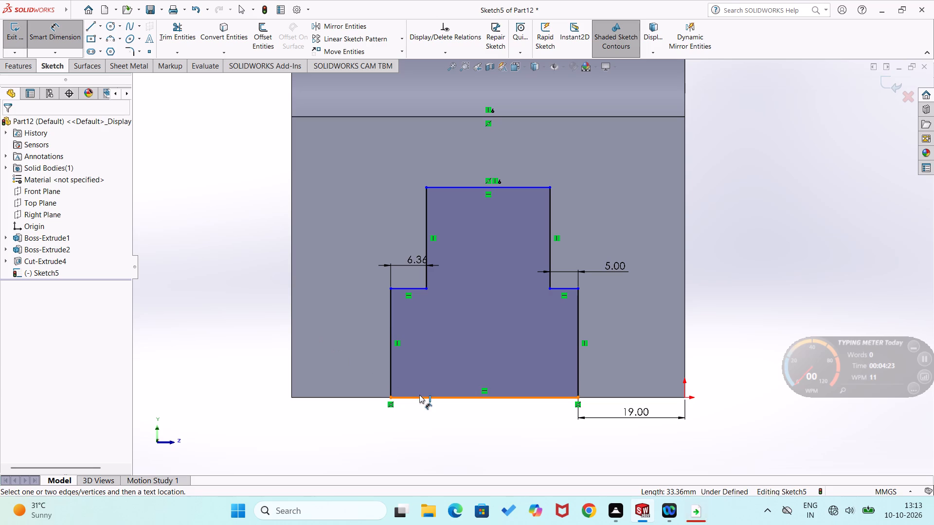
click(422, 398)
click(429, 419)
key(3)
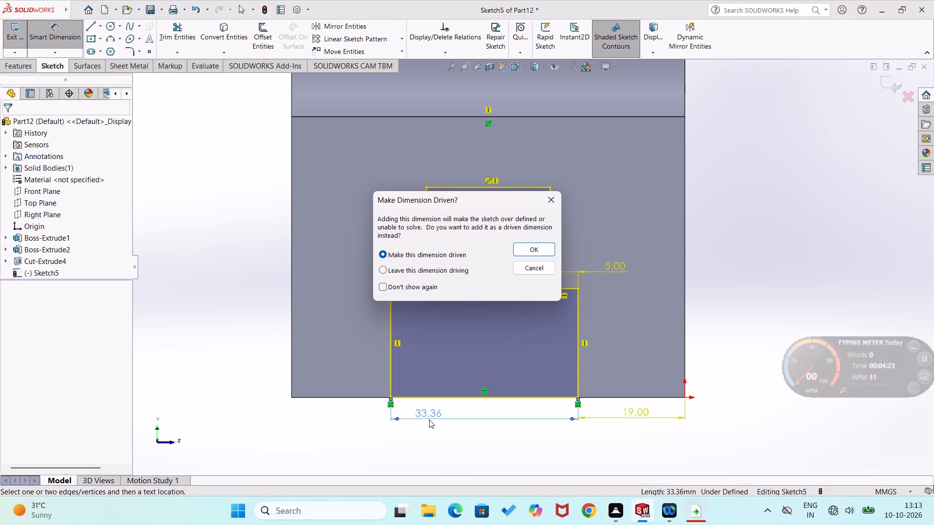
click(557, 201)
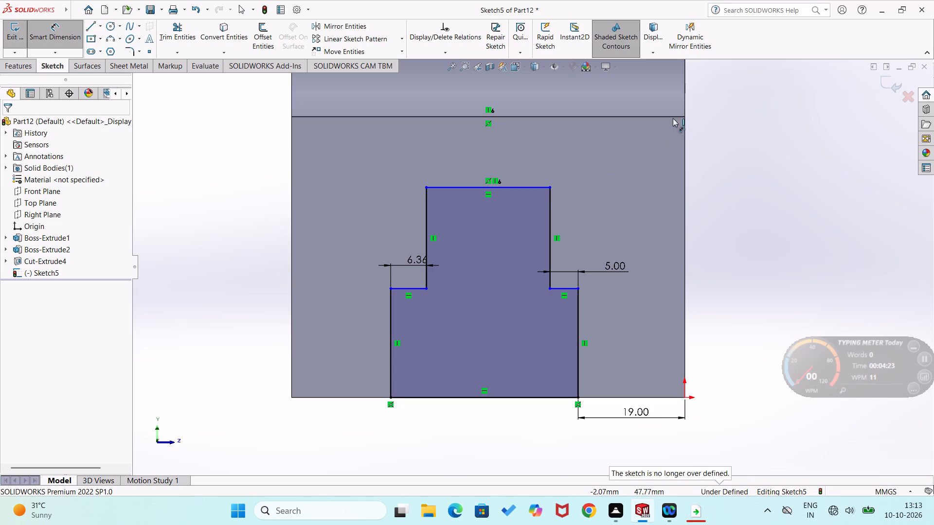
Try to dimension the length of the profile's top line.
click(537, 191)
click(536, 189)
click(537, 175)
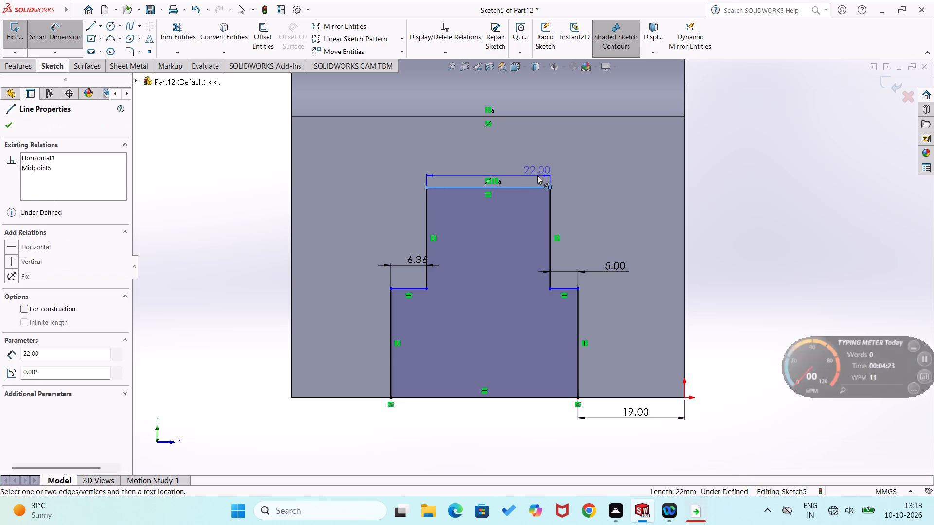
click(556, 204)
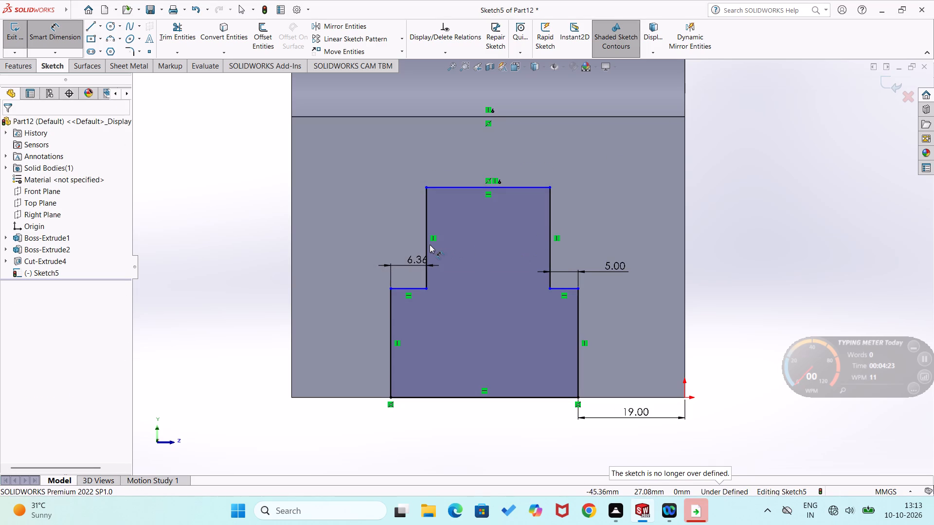
Dimension the profile's upper vertical line on the side away from the origin to 22 mm.
click(429, 245)
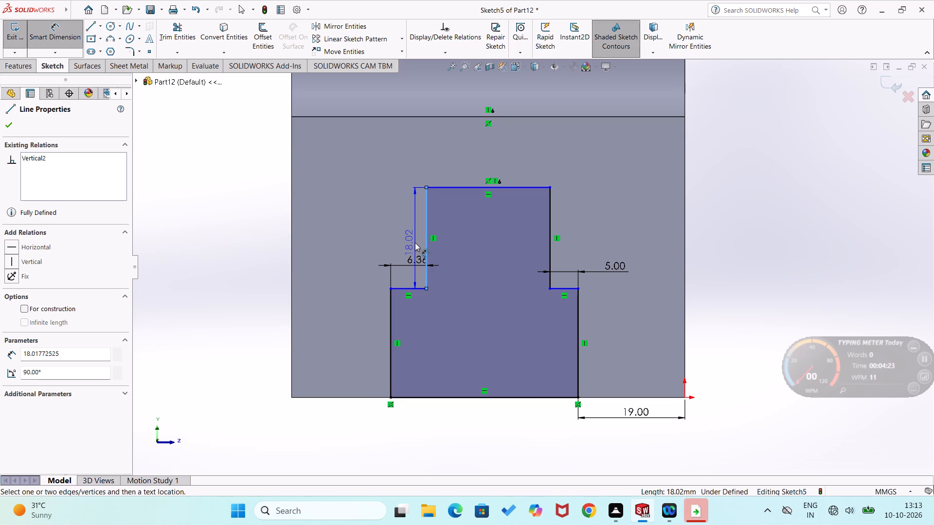
click(415, 243)
text(22)
key(Return)
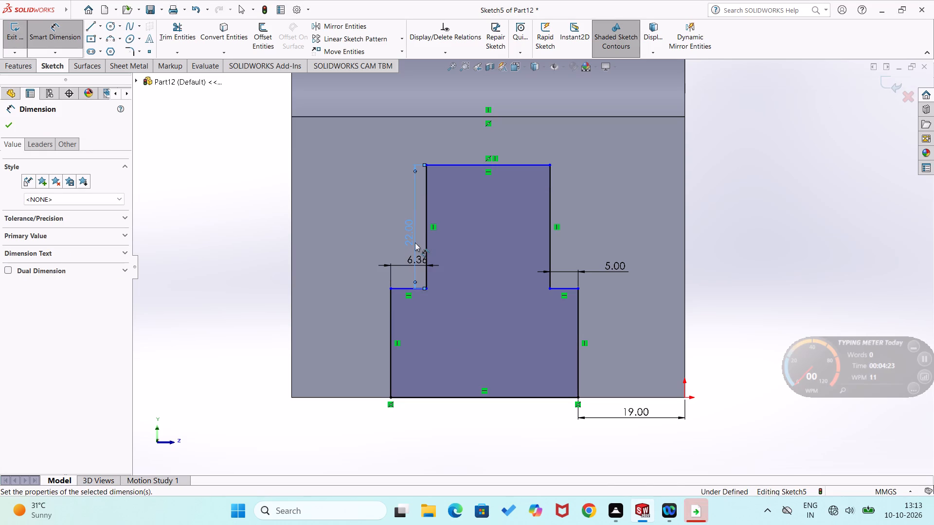
Dimension the profile's two lower vertical lines to 19 mm each.
drag(389, 369, 377, 373)
click(372, 374)
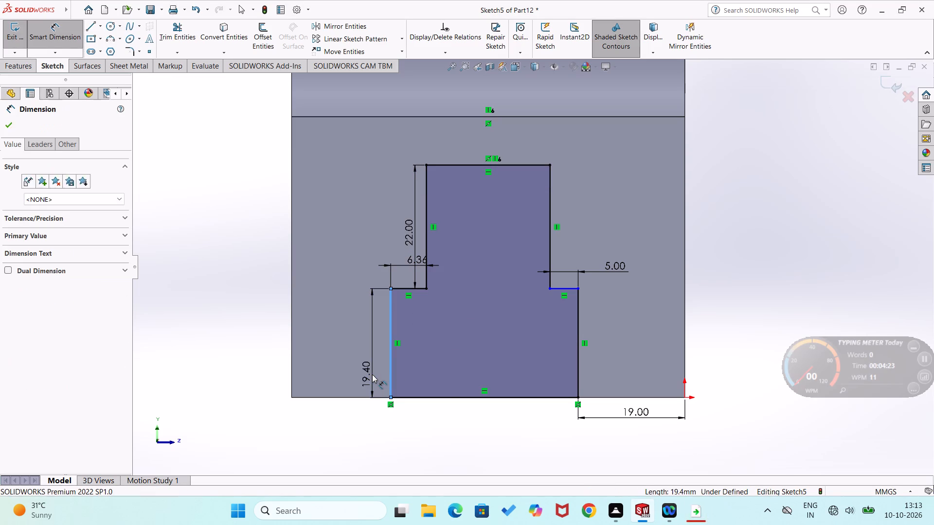
key(1)
key(9)
key(Return)
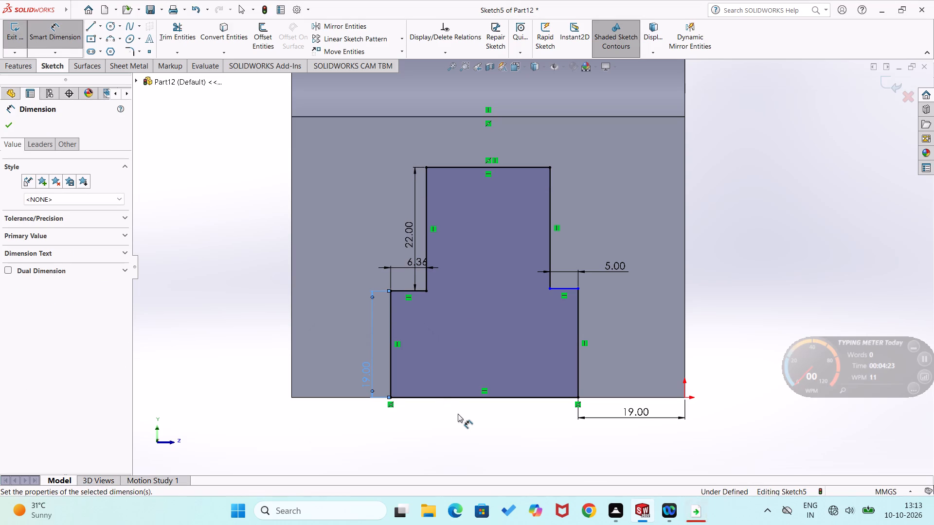
click(256, 338)
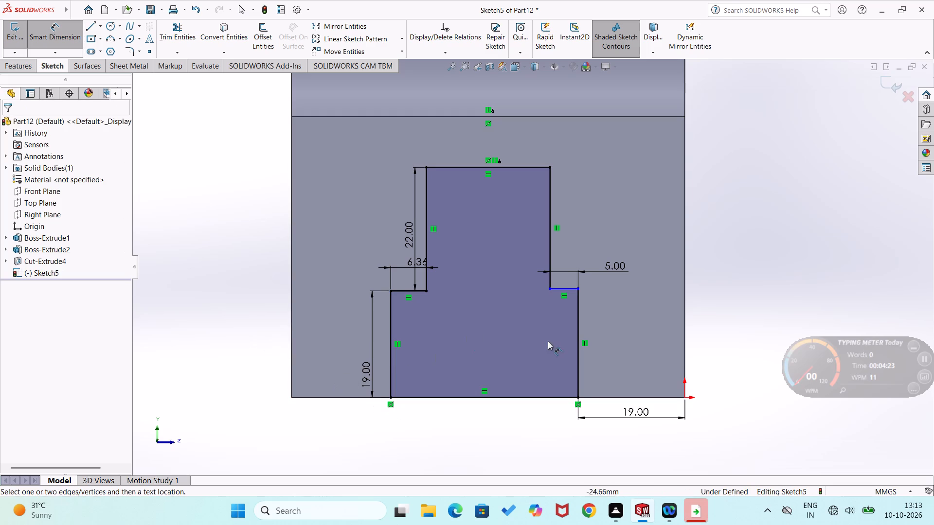
click(578, 367)
click(595, 365)
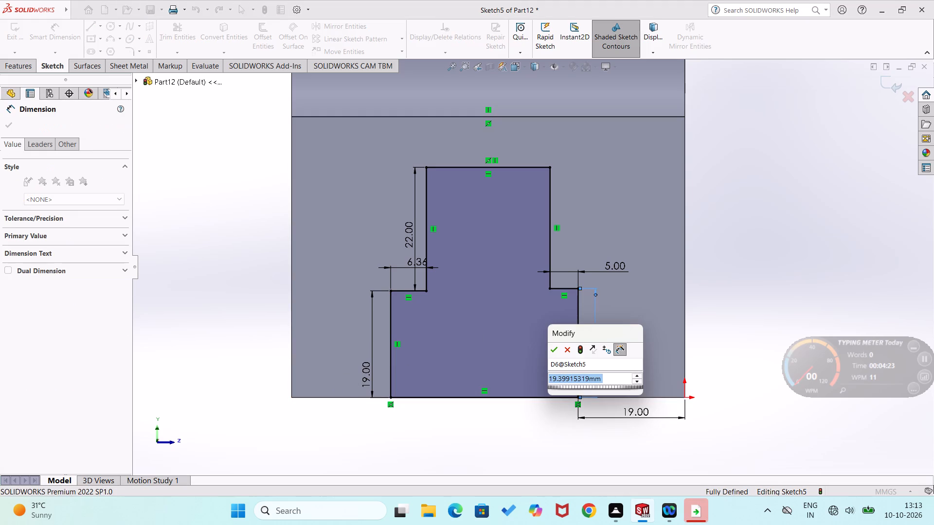
text(19)
key(Return)
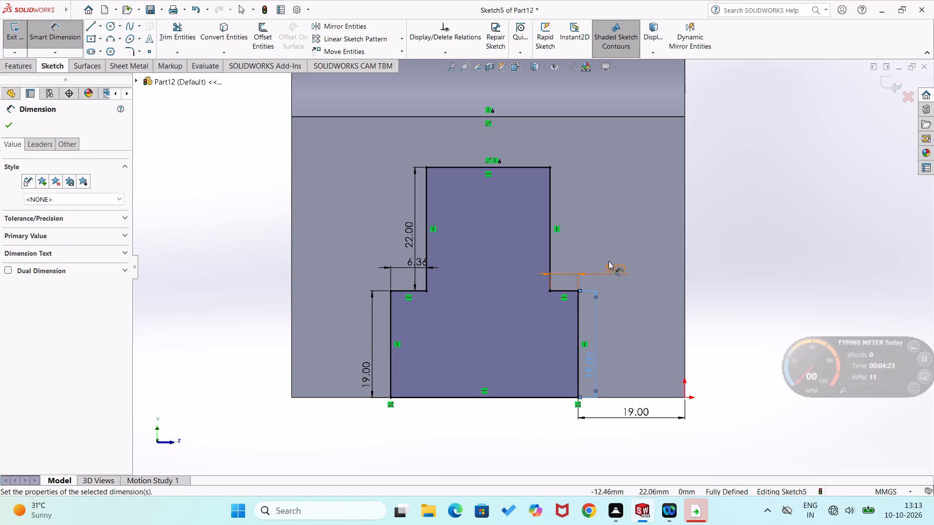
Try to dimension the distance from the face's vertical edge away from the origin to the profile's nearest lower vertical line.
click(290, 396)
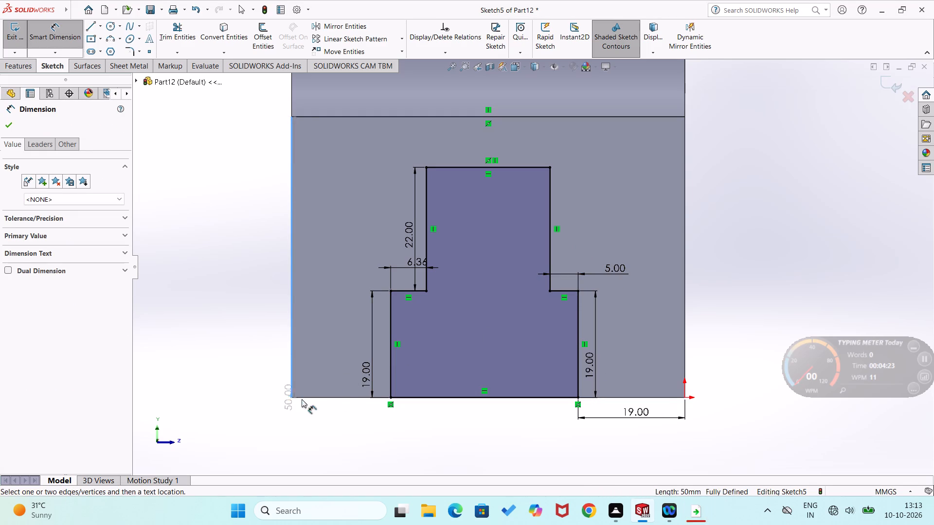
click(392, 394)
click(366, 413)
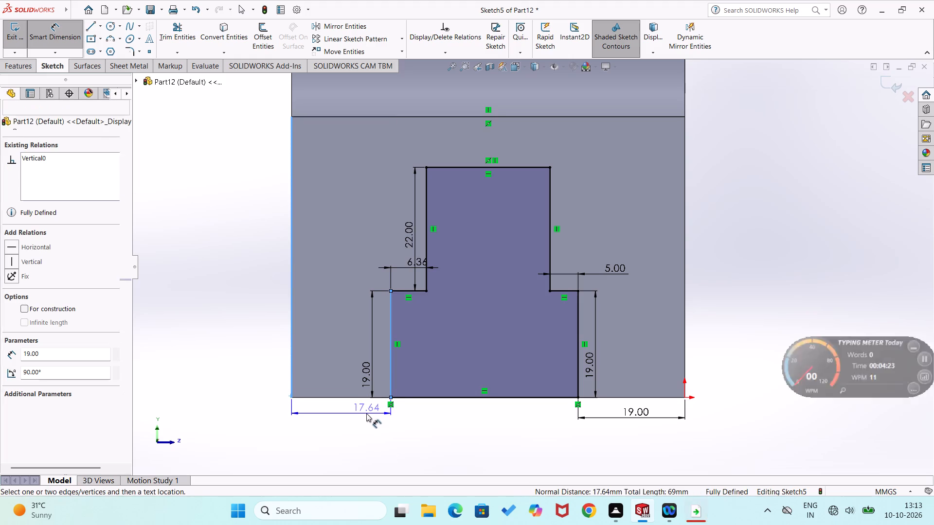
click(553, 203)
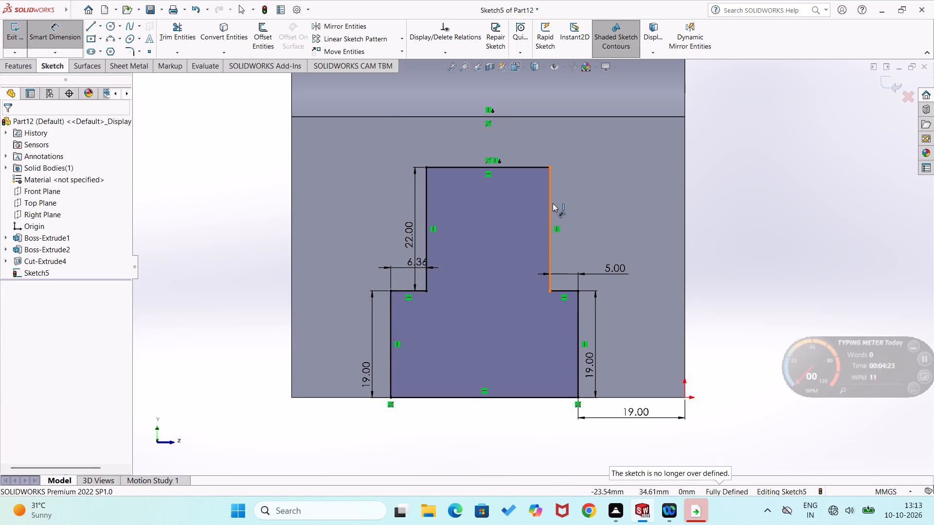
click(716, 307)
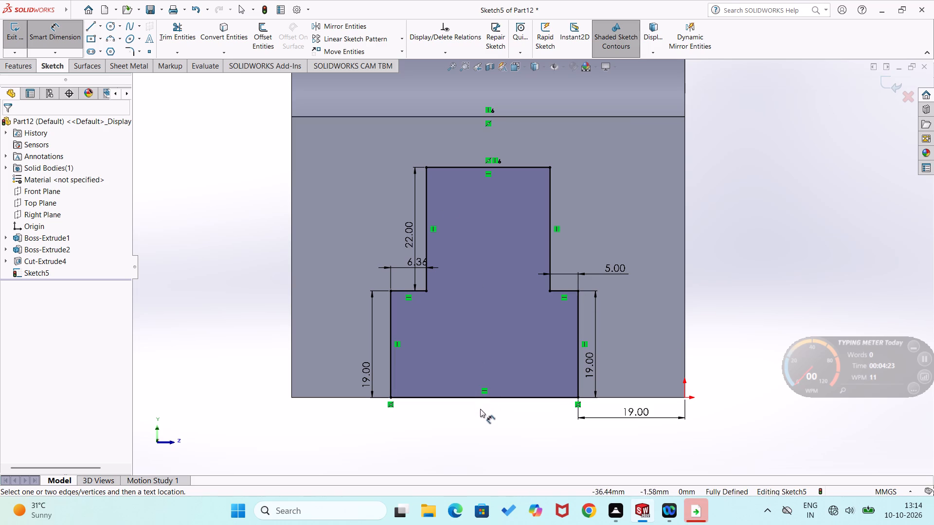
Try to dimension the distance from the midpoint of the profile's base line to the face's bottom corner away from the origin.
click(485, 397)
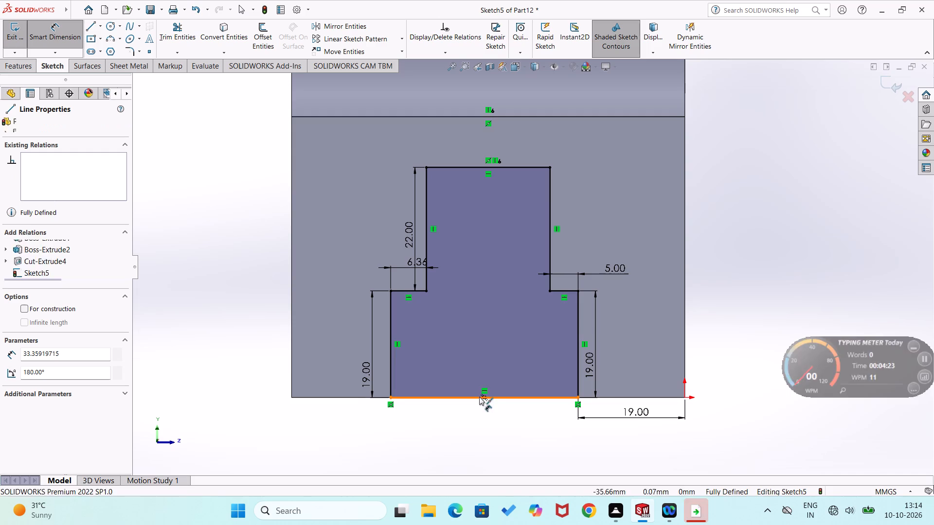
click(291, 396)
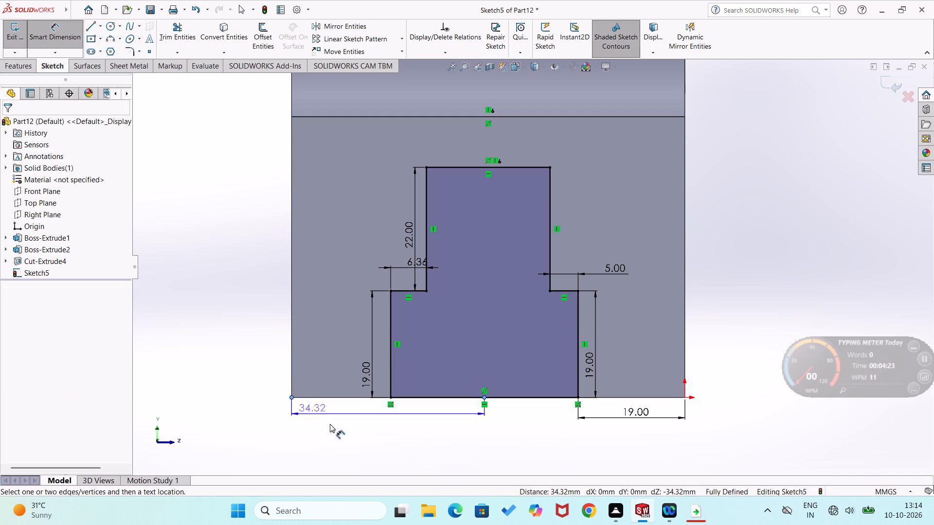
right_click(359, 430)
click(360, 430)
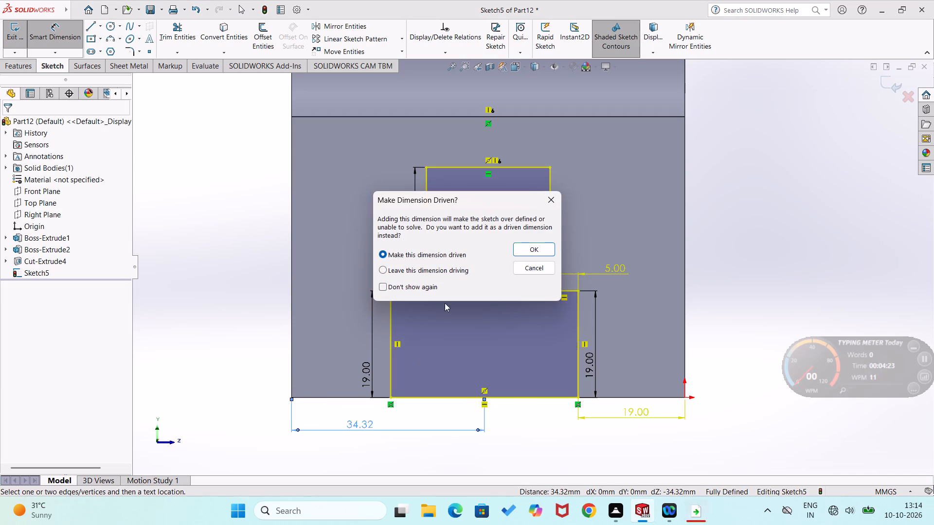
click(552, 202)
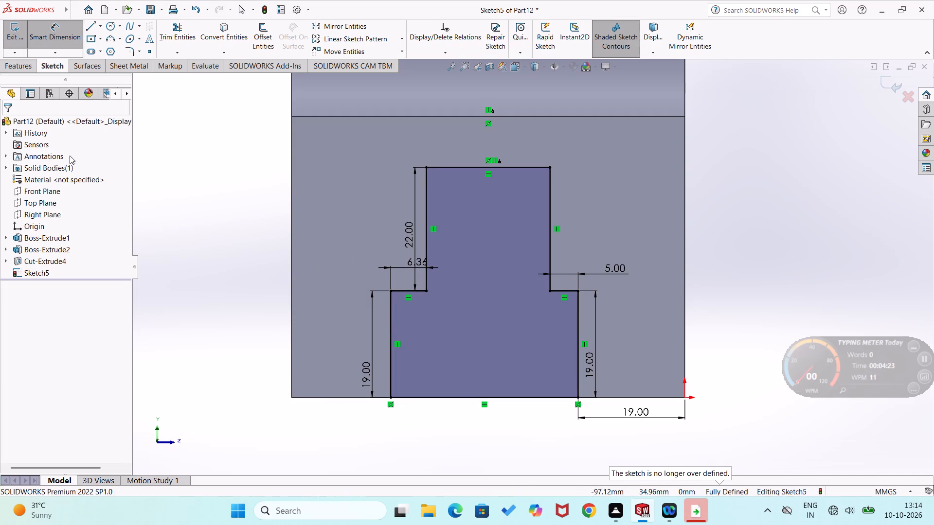
Cut-extrude the stepped profile with the Through All end condition along the full length of the block.
click(21, 75)
click(28, 65)
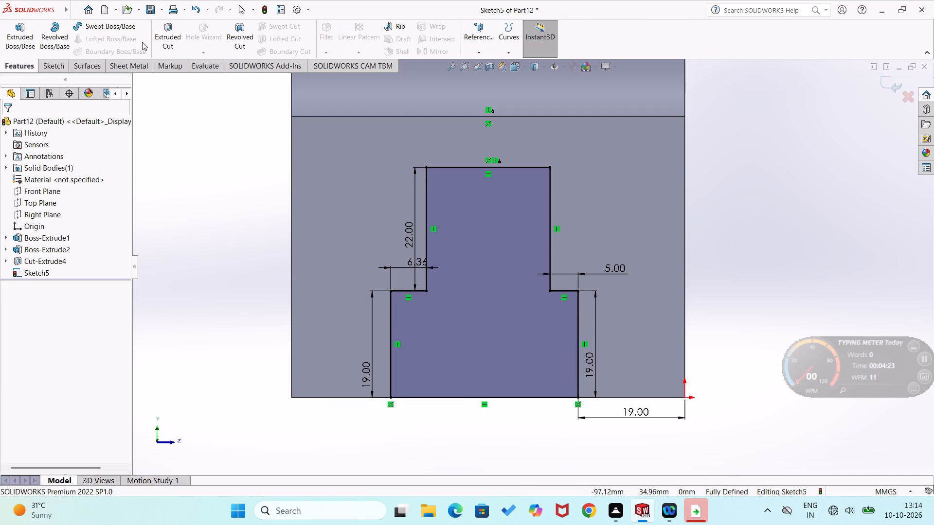
click(172, 42)
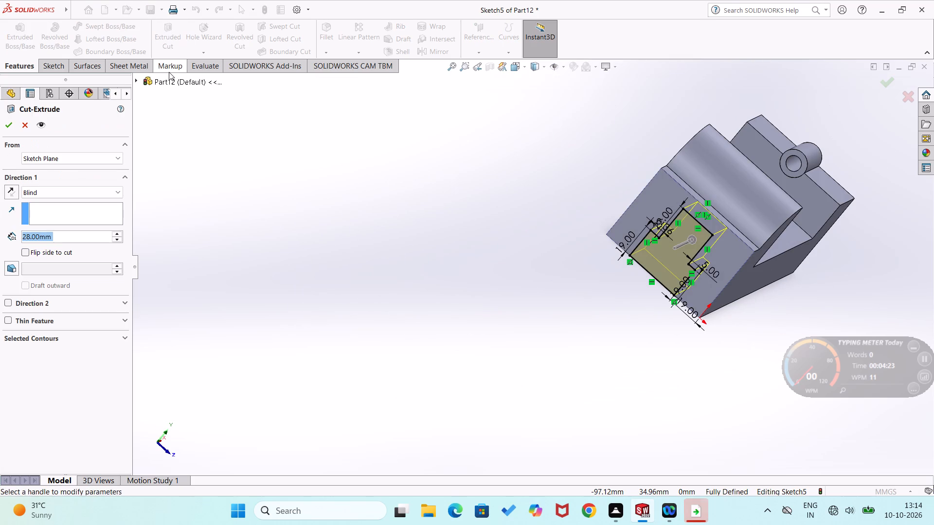
click(116, 185)
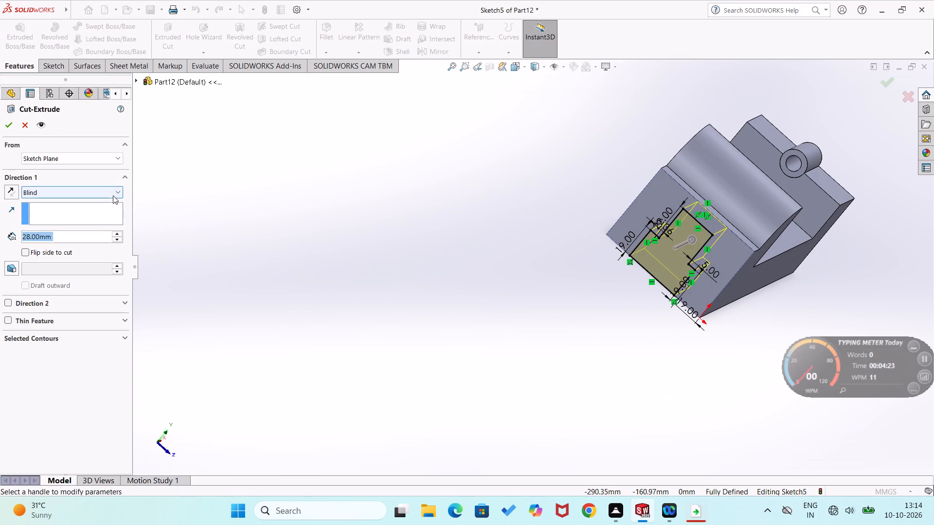
click(118, 190)
click(113, 210)
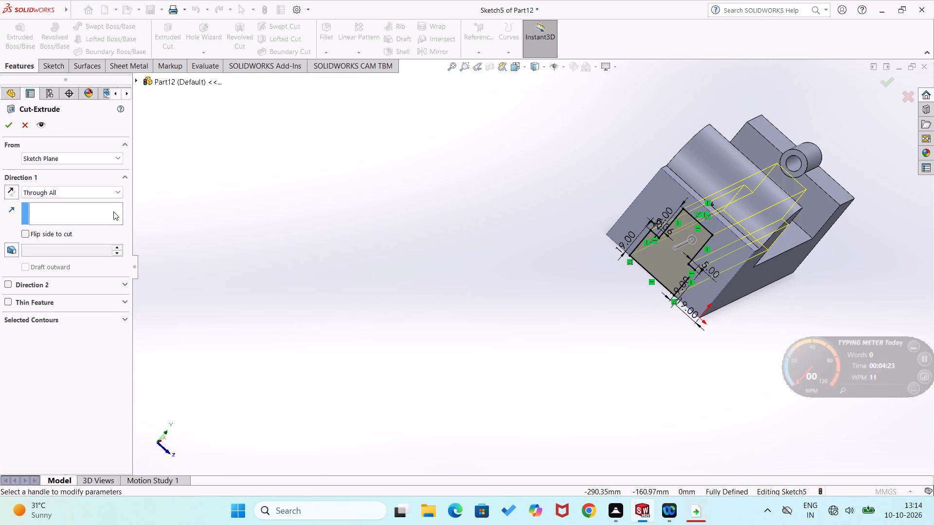
middle_drag(303, 291, 284, 254)
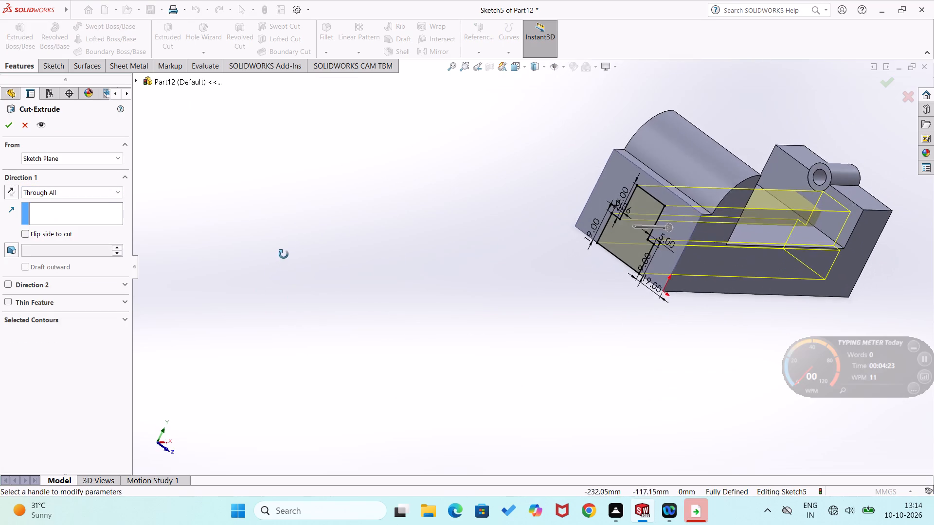
middle_drag(284, 254, 186, 242)
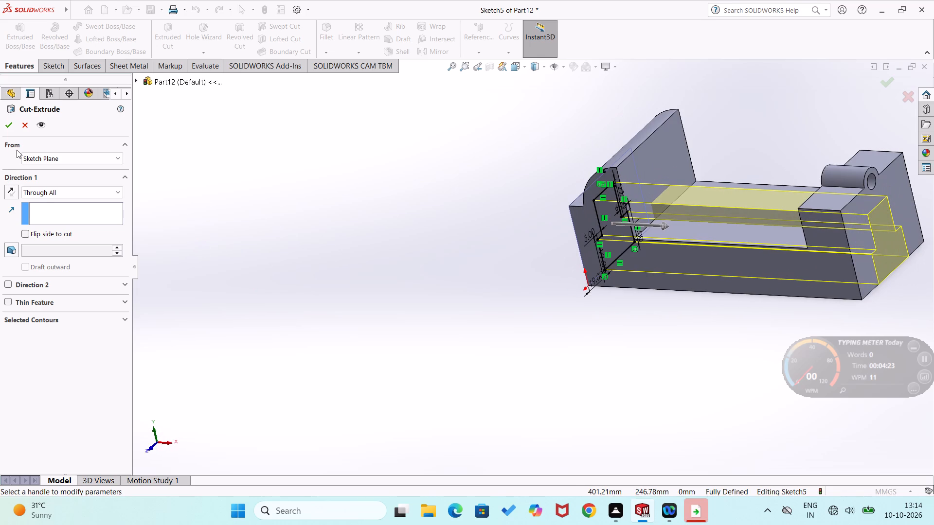
click(12, 117)
click(16, 126)
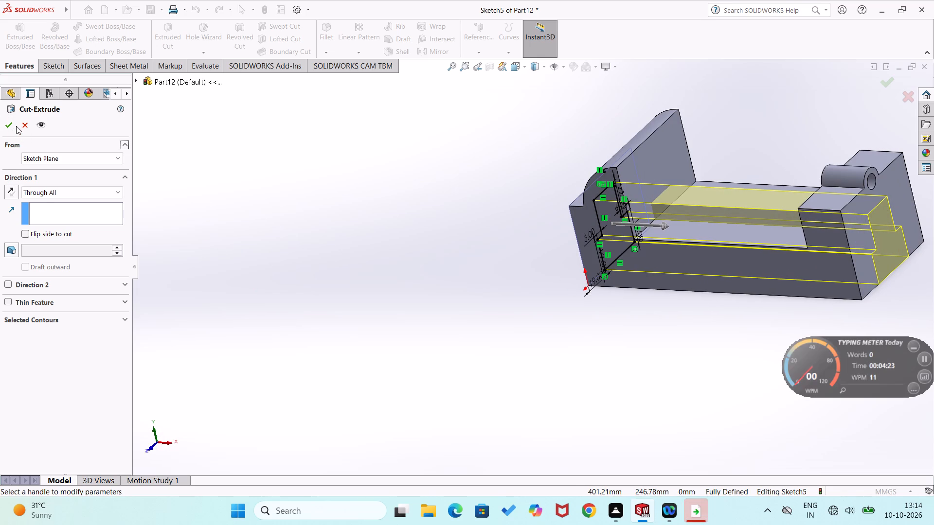
click(9, 128)
click(177, 233)
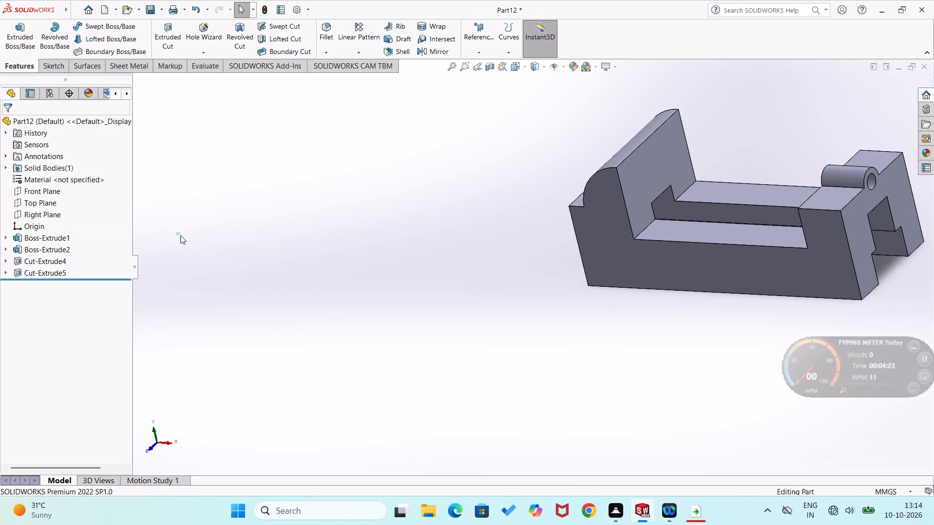
Show the cut part in the isometric view.
middle_drag(231, 272, 345, 319)
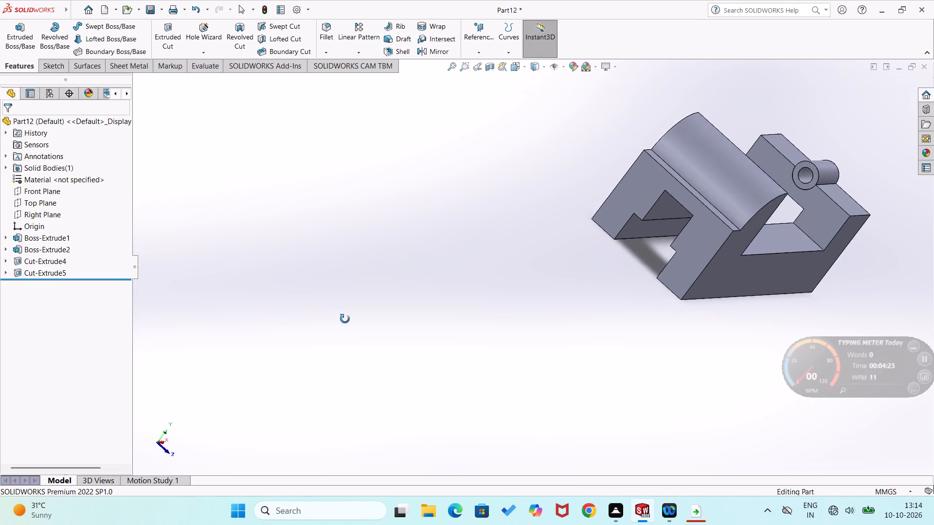
middle_drag(345, 319, 289, 308)
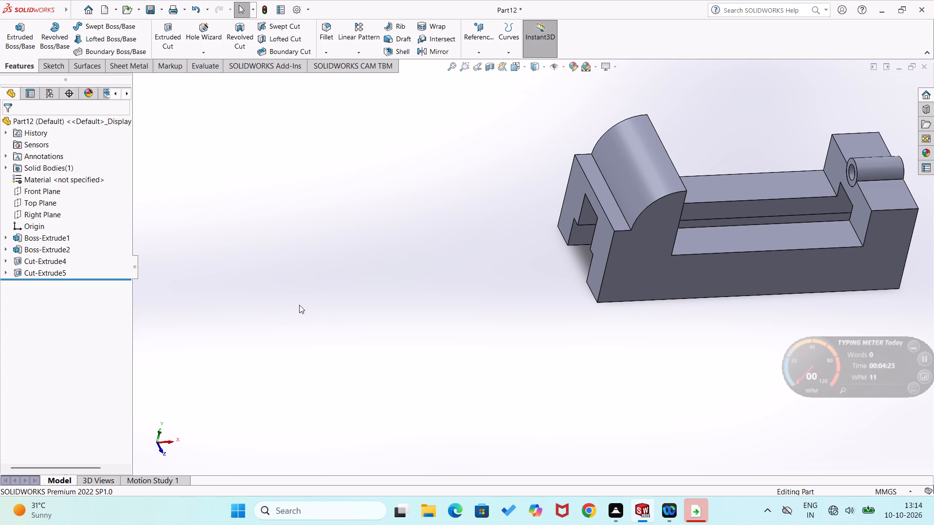
key(ctrl+7)
click(237, 320)
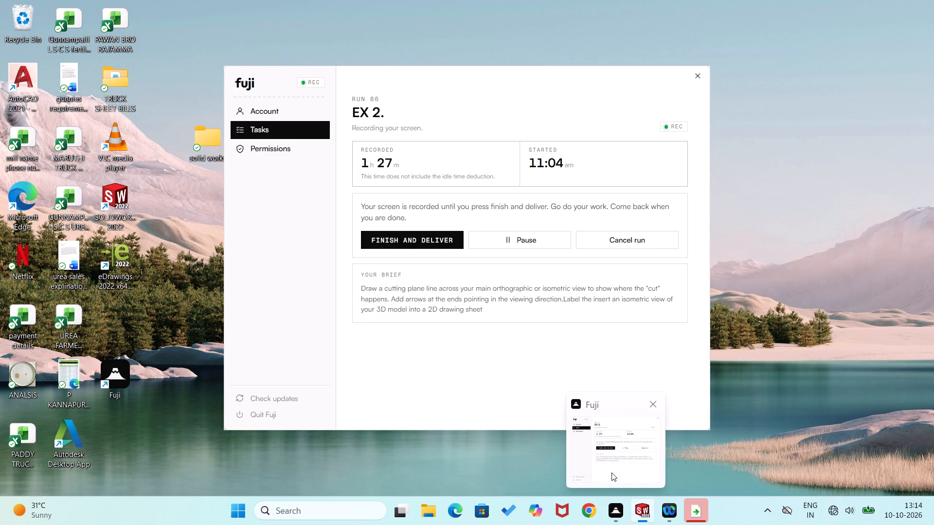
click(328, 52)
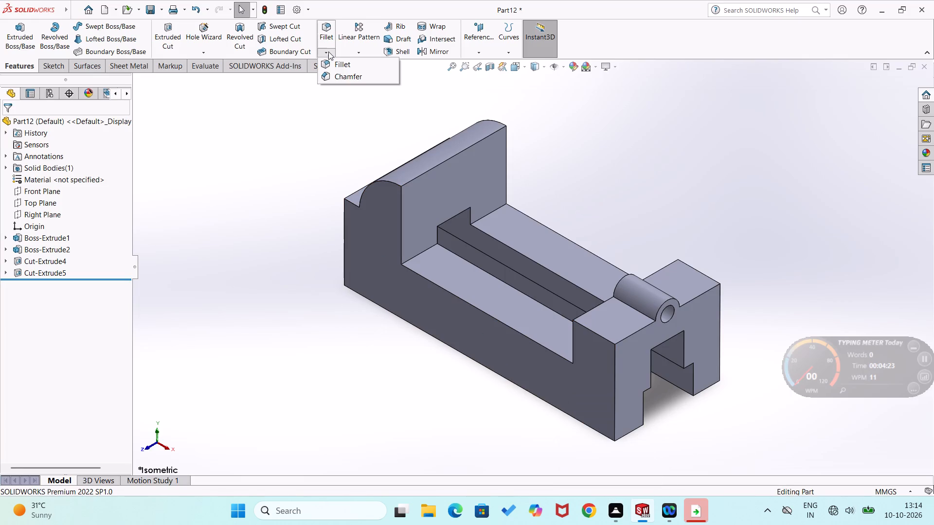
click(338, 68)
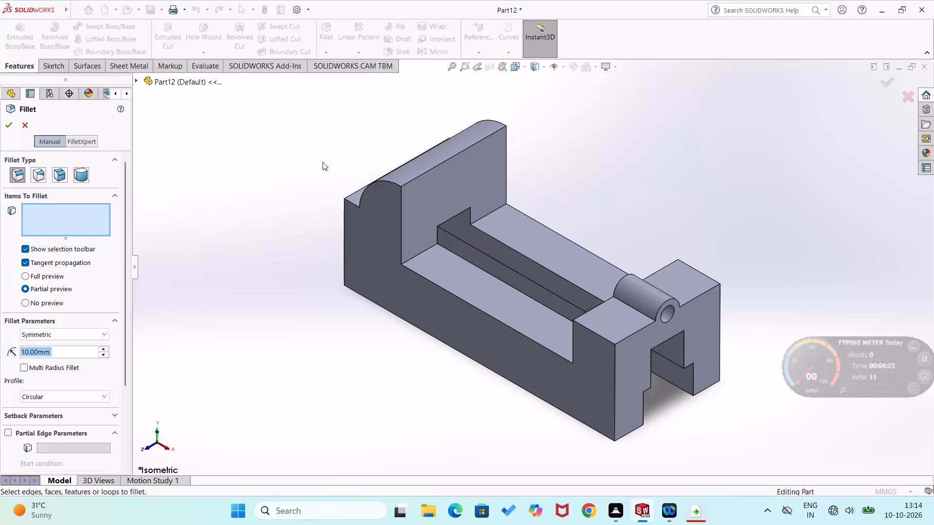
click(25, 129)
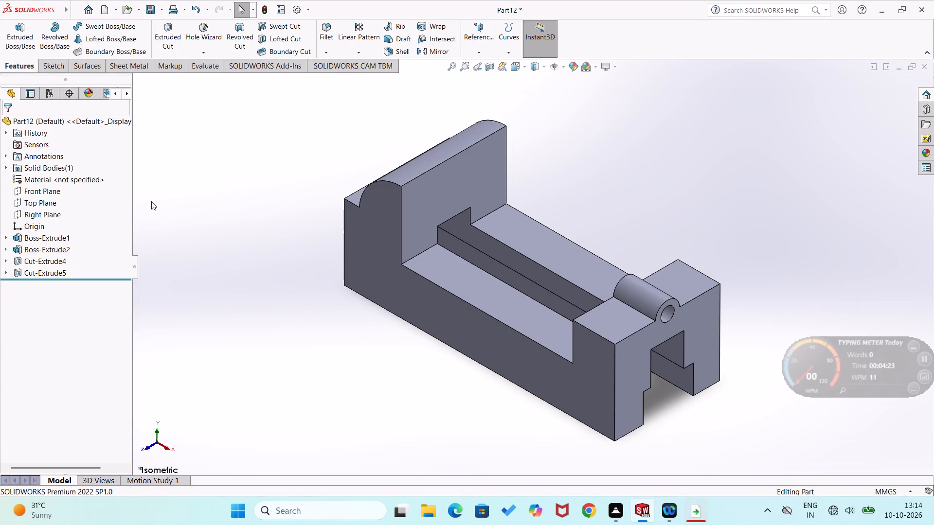
Save the part in the Documents folder as a SOLIDWORKS Part named "projec solution".
key(ctrl+s)
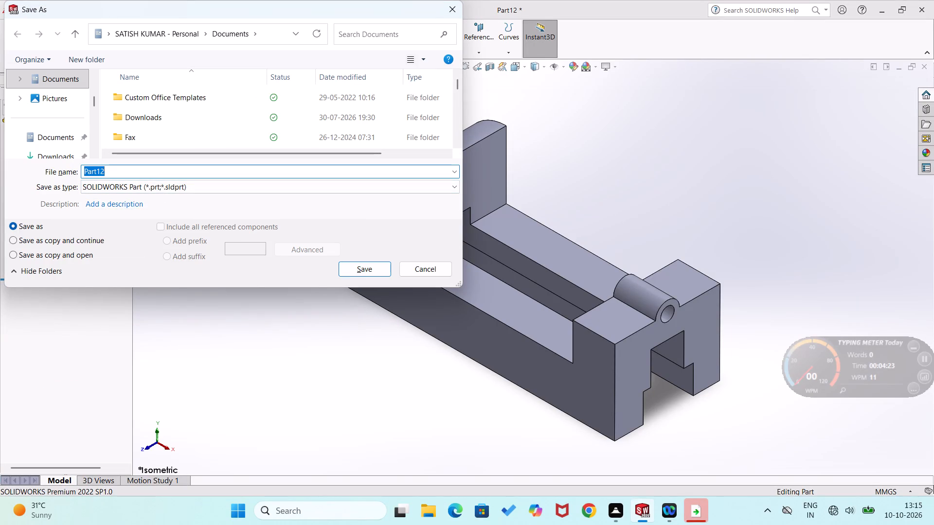
text(pro)
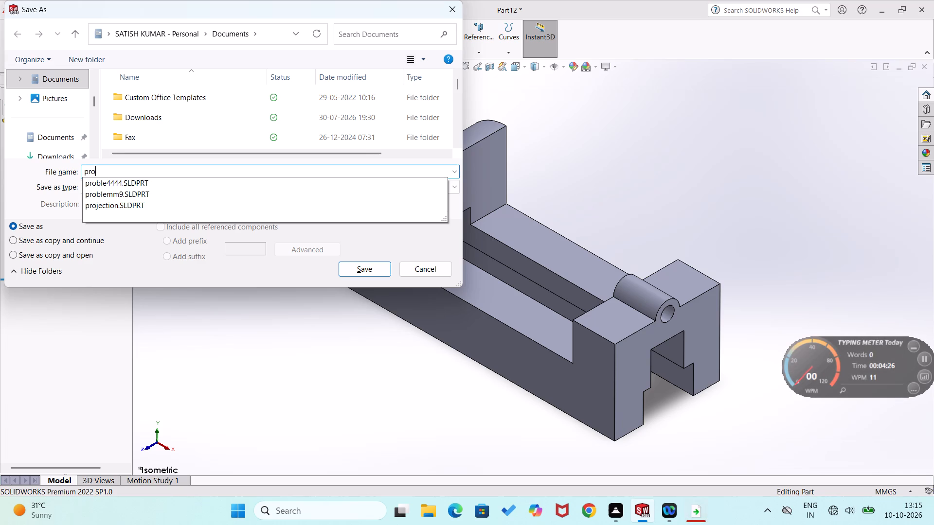
text(jec solution)
key(space)
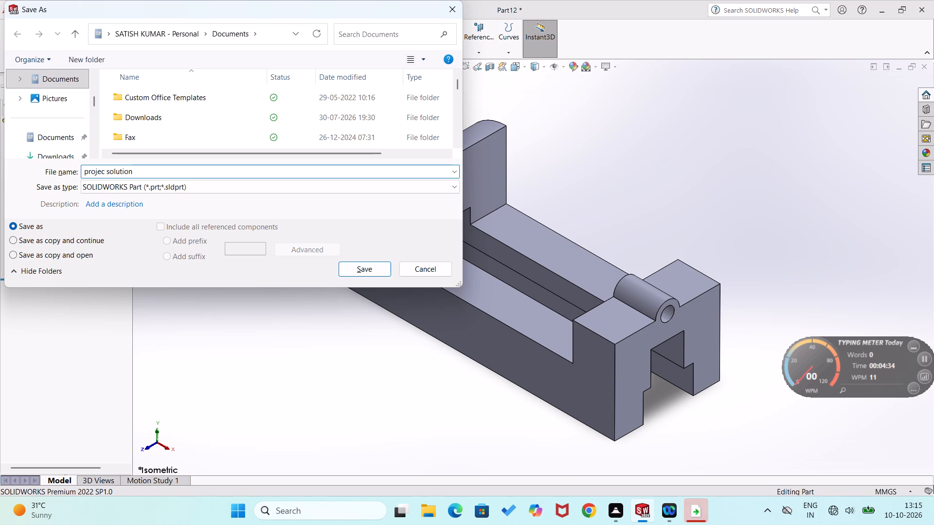
click(358, 274)
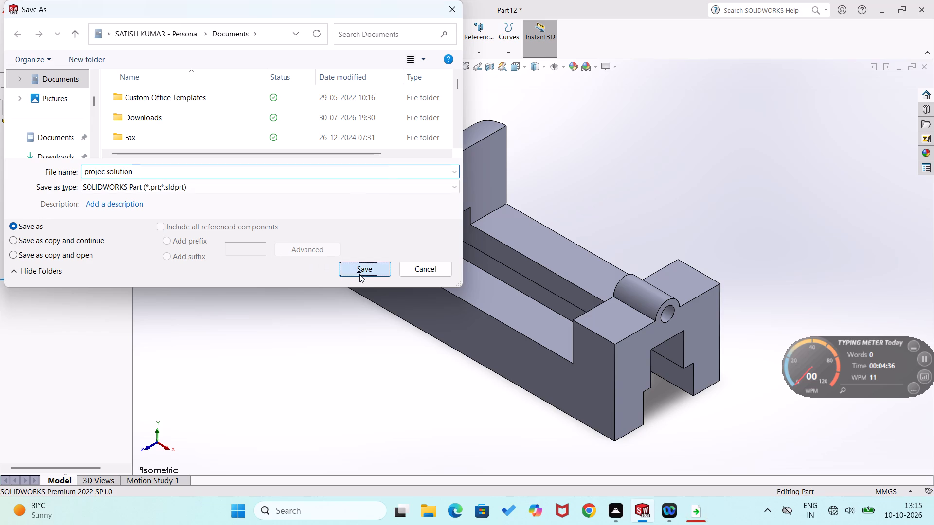